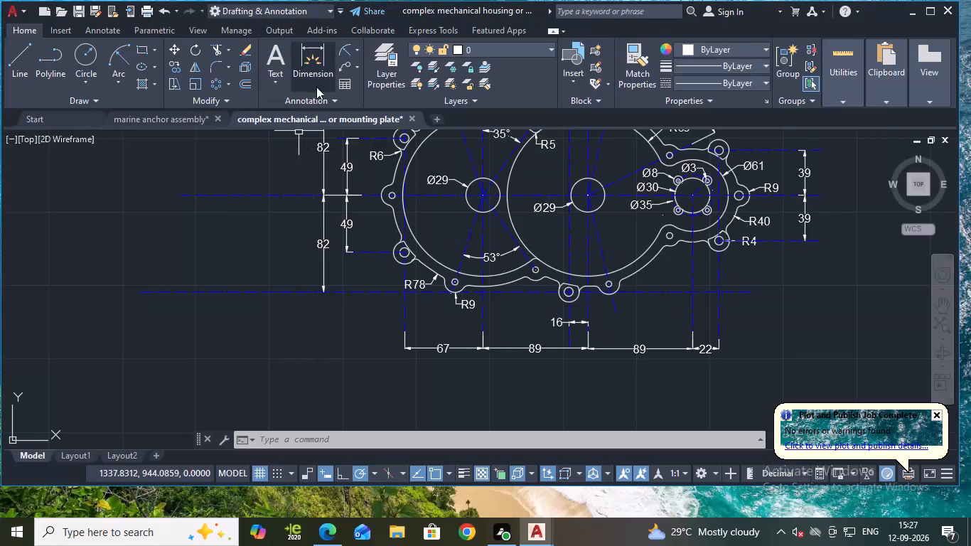
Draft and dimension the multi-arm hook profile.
Create a new blank drawing alongside the open ones.
click(441, 120)
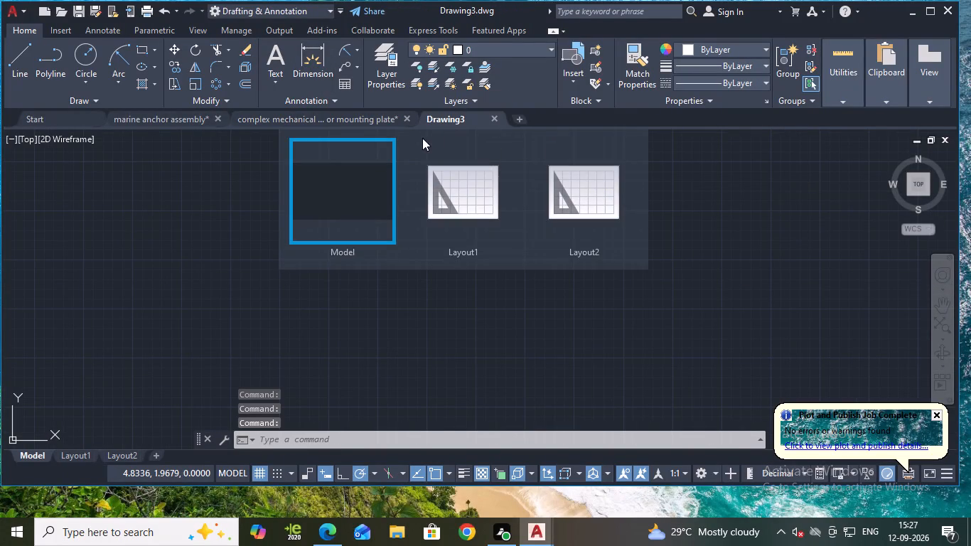
key(Escape)
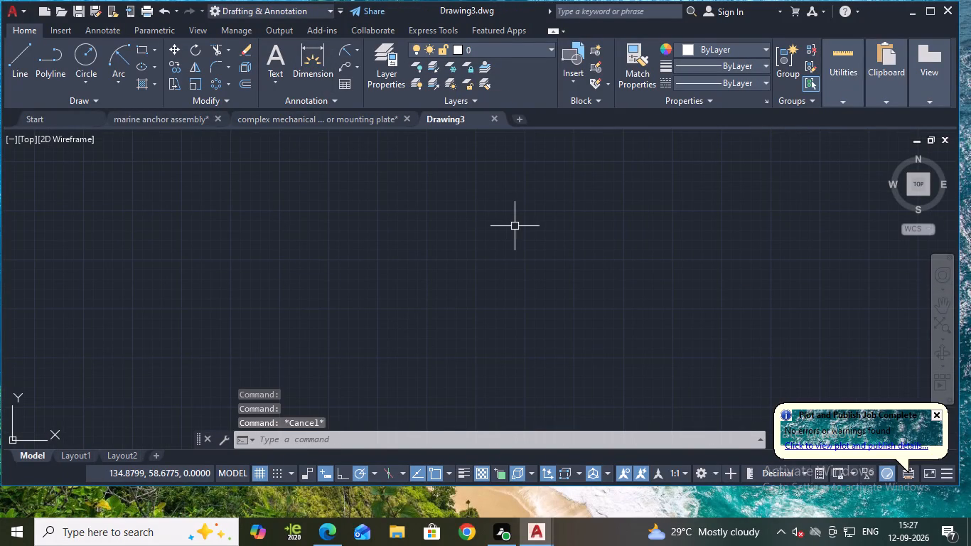
text(log)
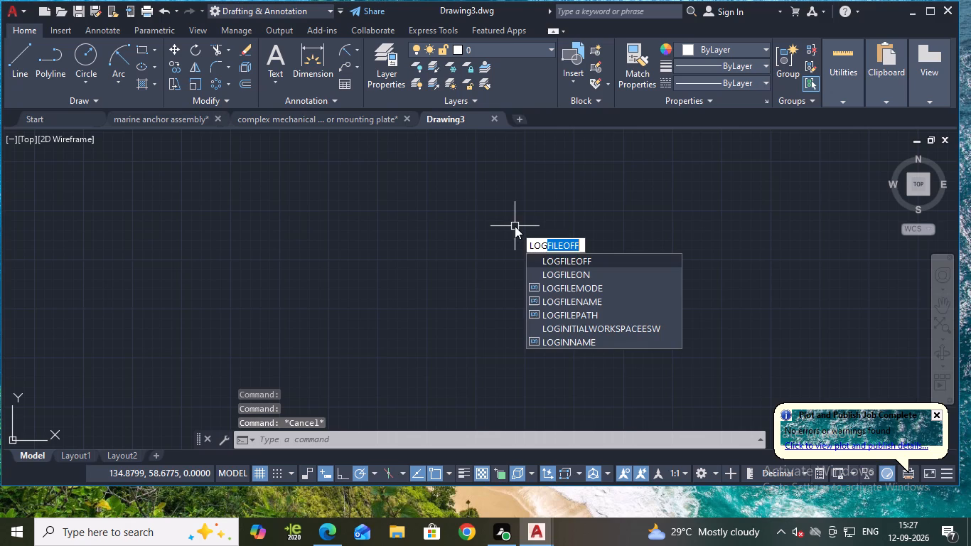
click(596, 269)
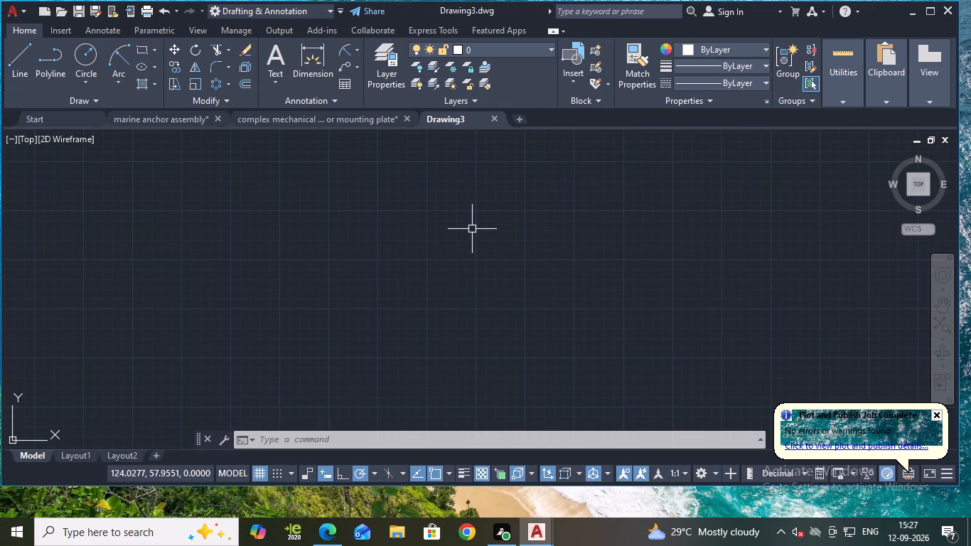
Configure the drawing units with length precision 0.0, decimal-degree angle precision 0.0 and millimetres as the insertion scale.
text(units)
key(Return)
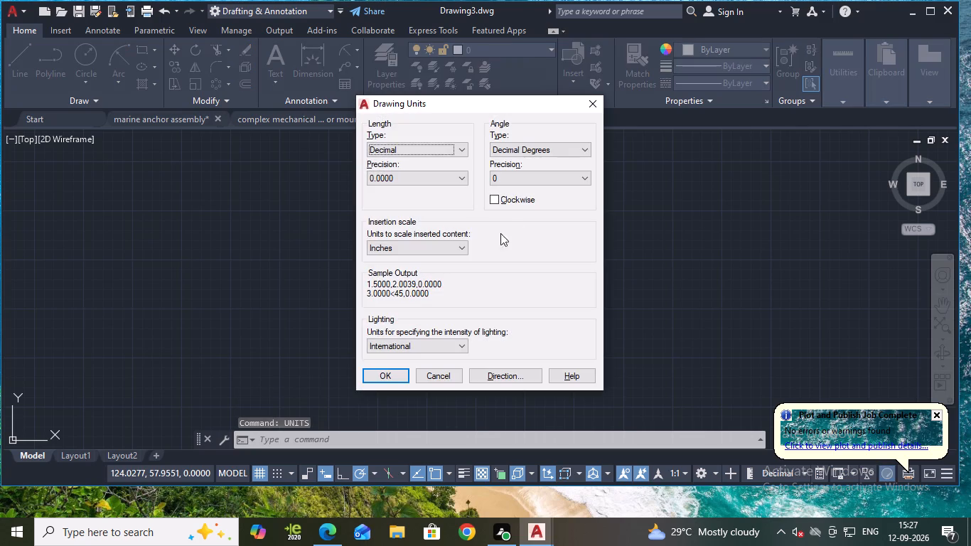
click(524, 179)
click(501, 198)
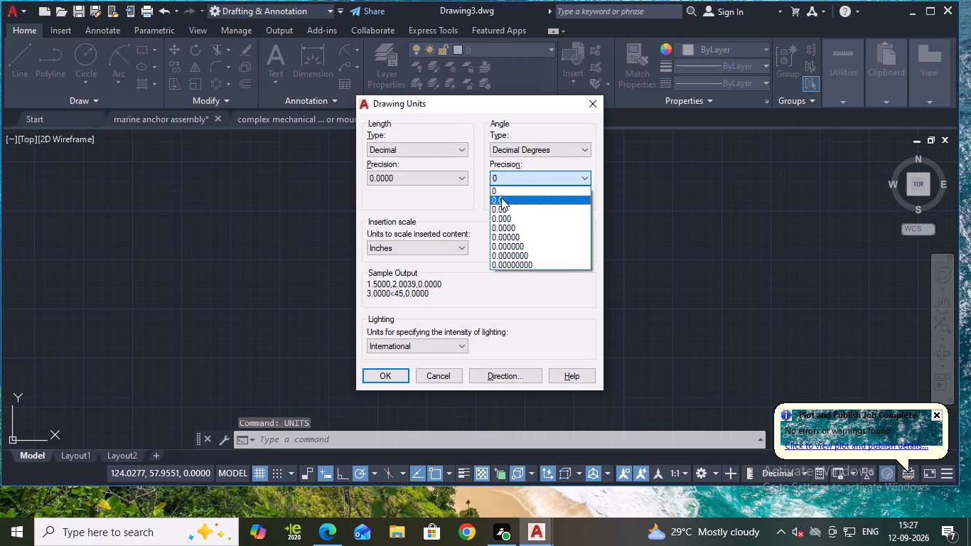
click(441, 178)
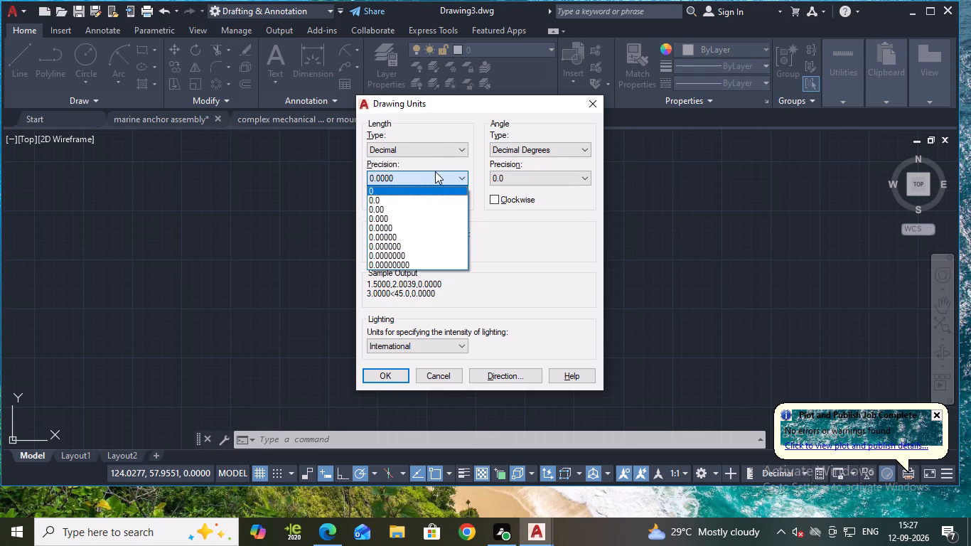
click(389, 202)
click(430, 242)
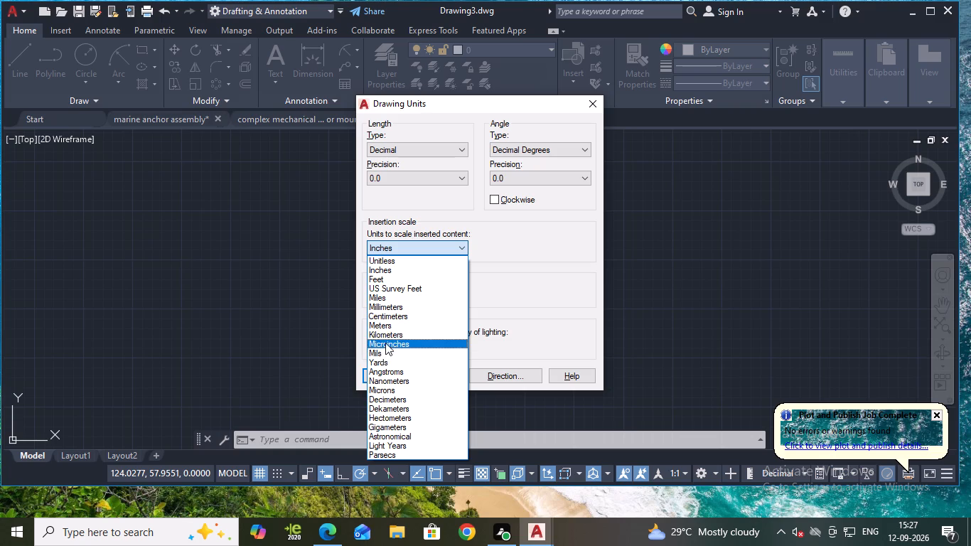
click(392, 311)
click(392, 380)
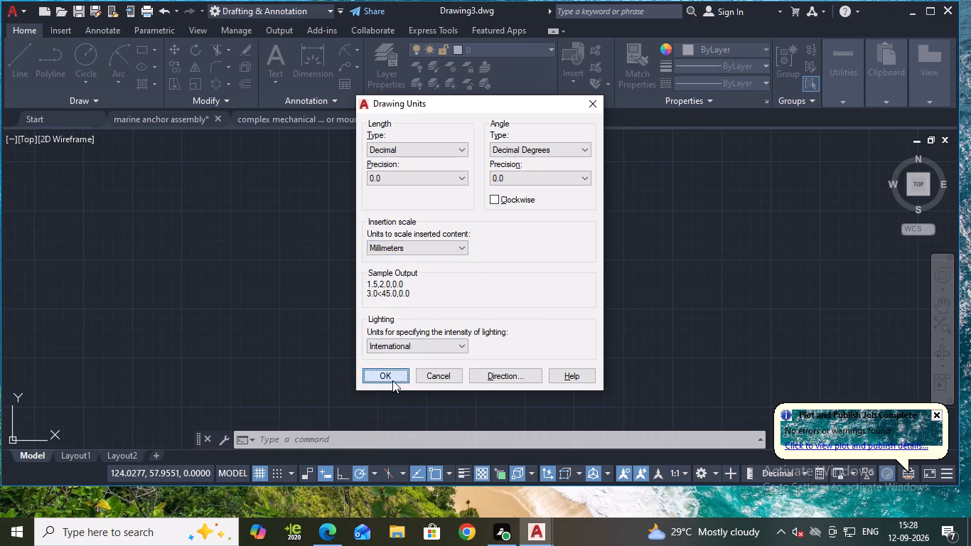
Set the model space limits to a lower corner of 0,0 and an upper corner of 1000,1000.
key(l)
text(imits)
key(Return)
text(0,0)
key(Return)
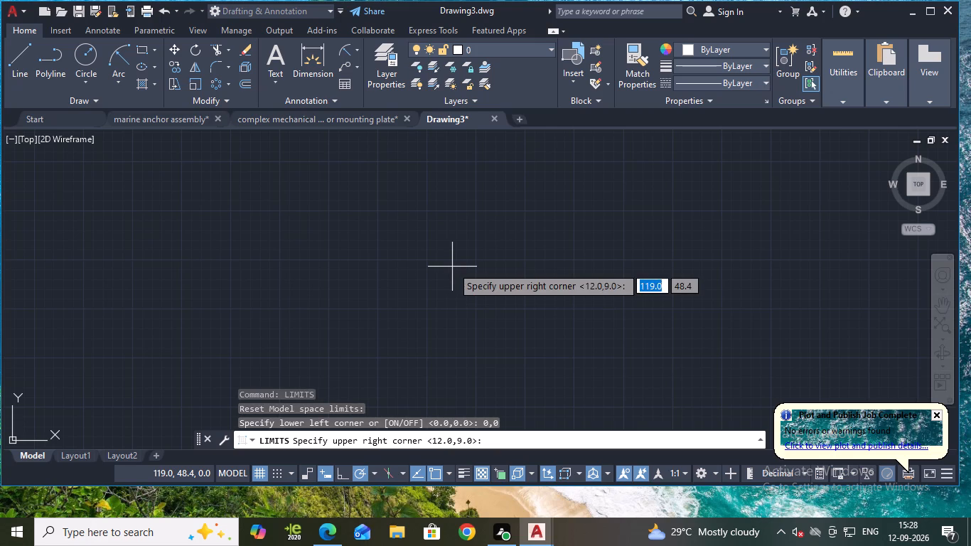
text(1000)
text(,1000)
key(Return)
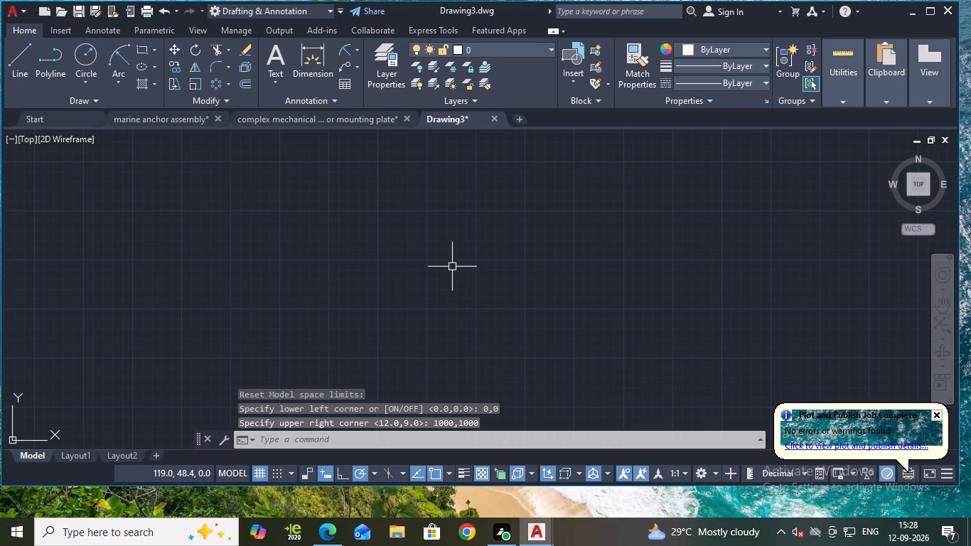
key(BackSpace)
key(z)
key(Return)
key(a)
key(Return)
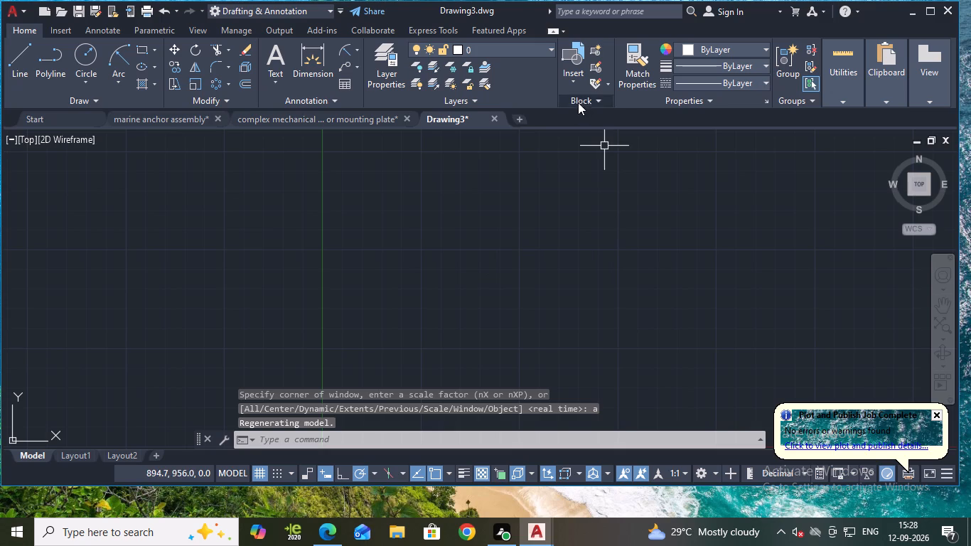
Modify the Standard dimension style to use an arrow size of 3.
key(d)
key(Return)
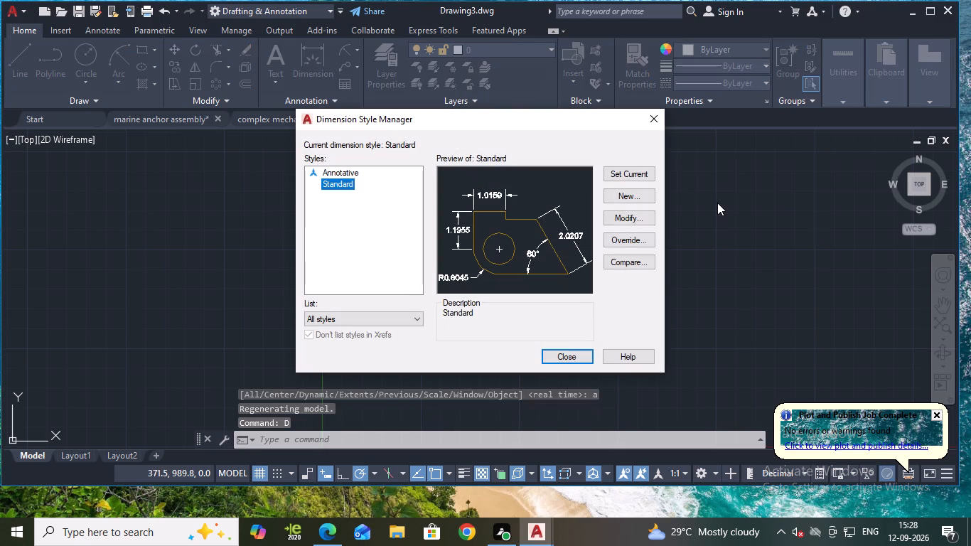
click(623, 213)
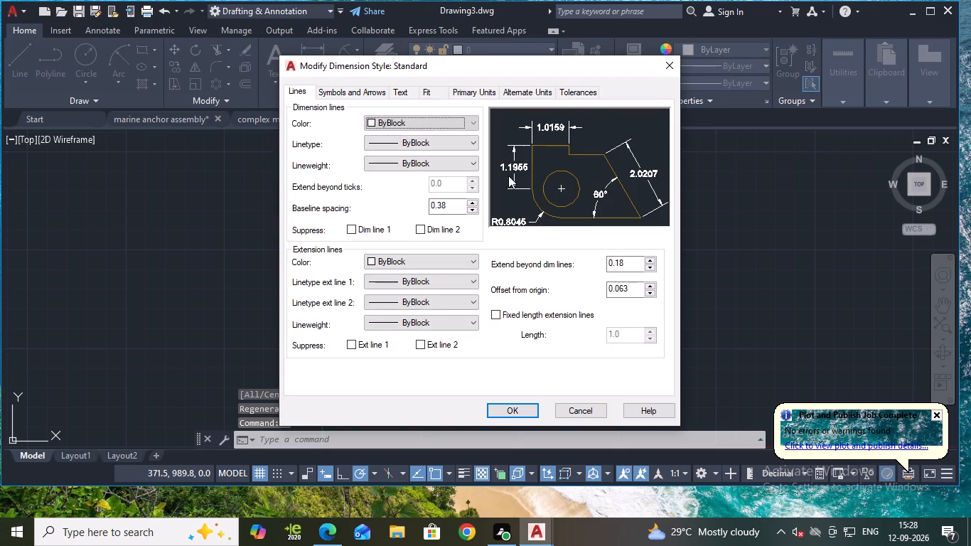
click(371, 90)
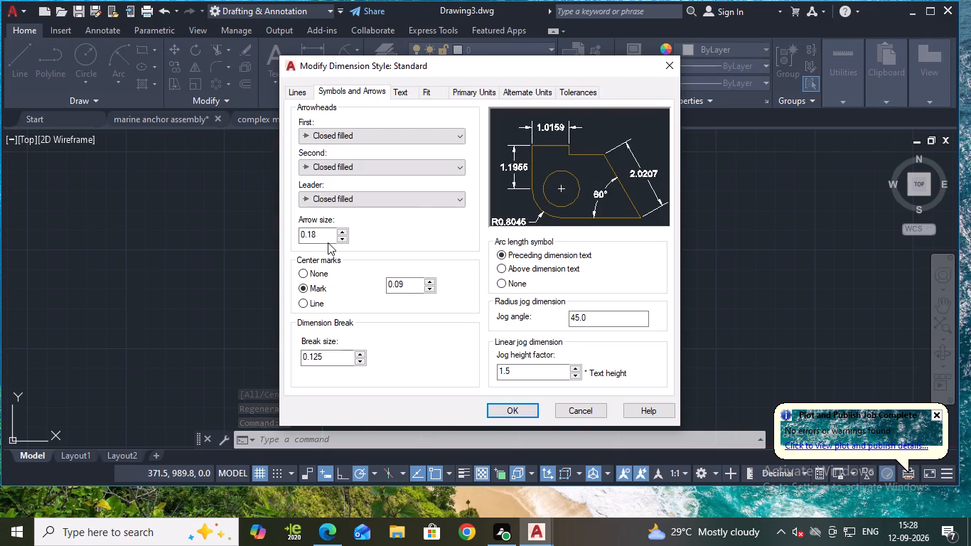
drag(328, 242, 284, 235)
drag(315, 237, 282, 235)
key(3)
key(Return)
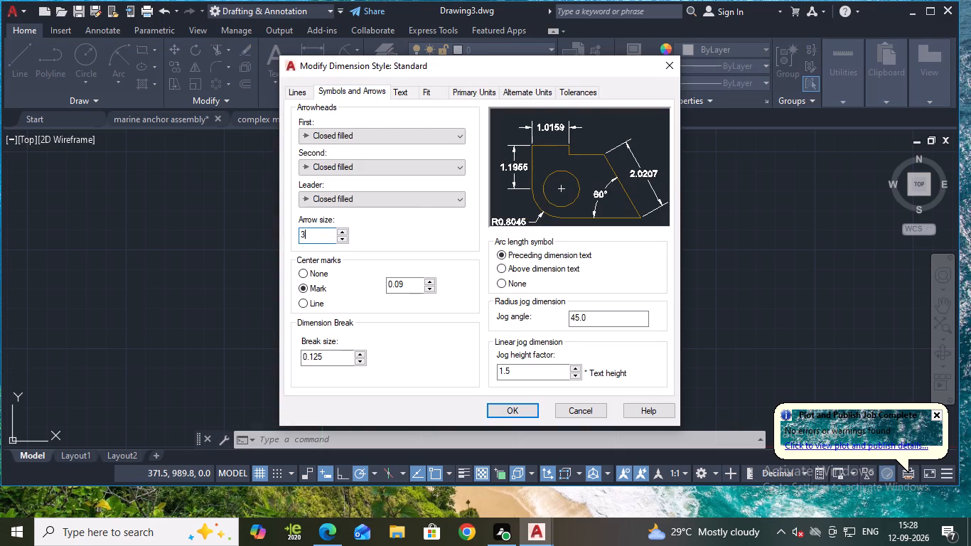
Set the Standard dimension style's text height to 4, apply the changes and make the style current.
click(407, 93)
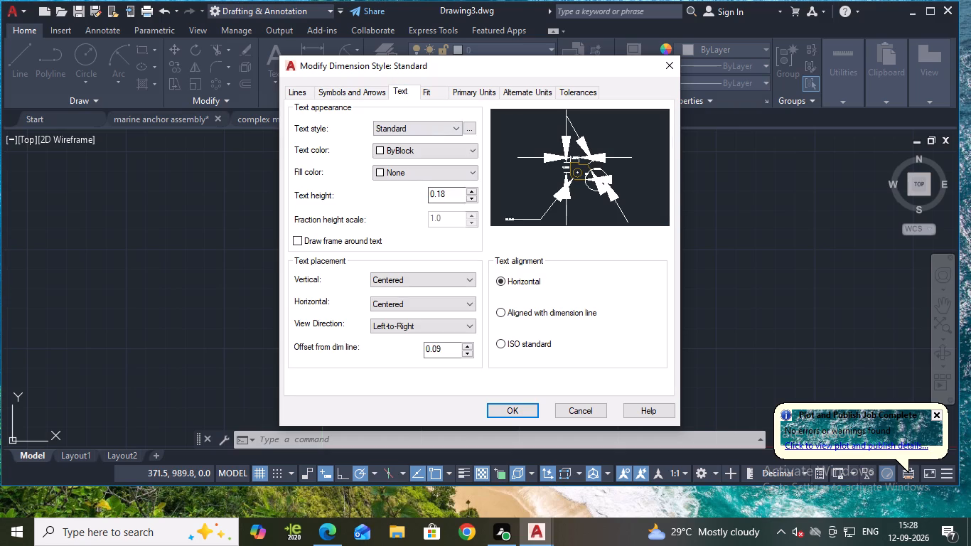
drag(444, 190, 404, 193)
key(4)
key(Return)
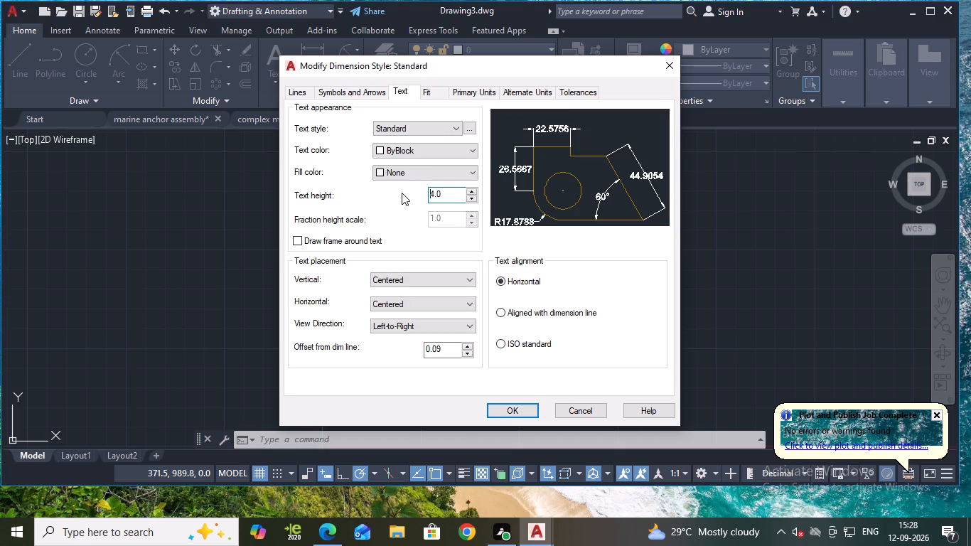
click(528, 420)
click(528, 419)
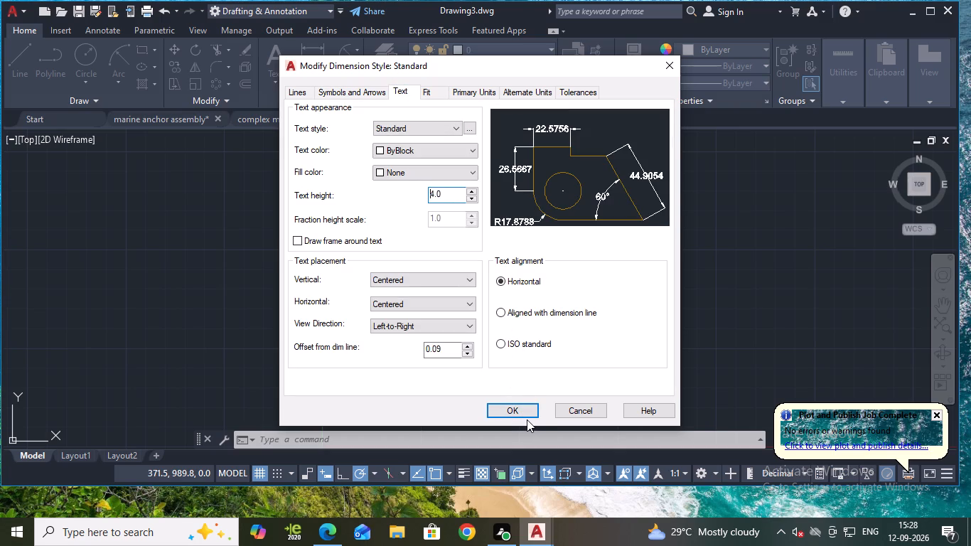
click(525, 417)
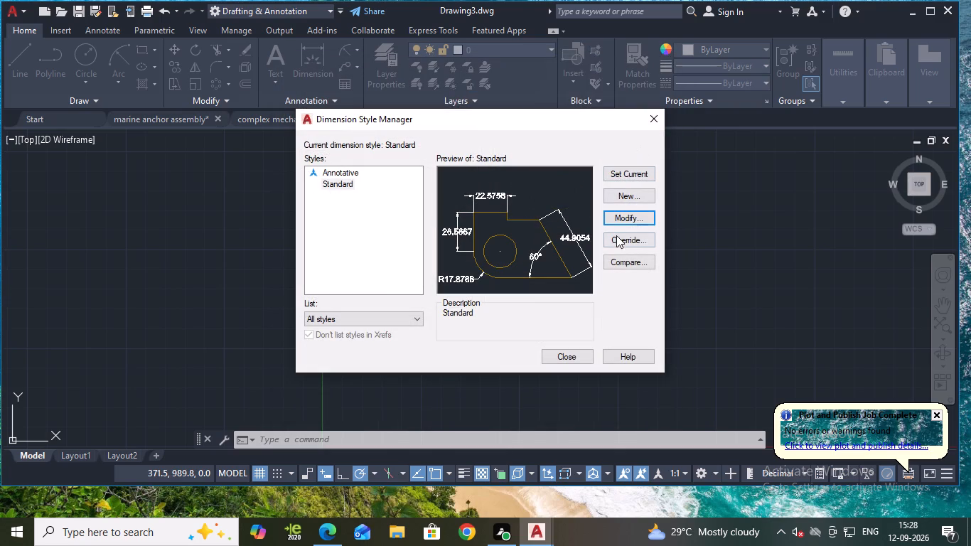
click(626, 175)
click(569, 353)
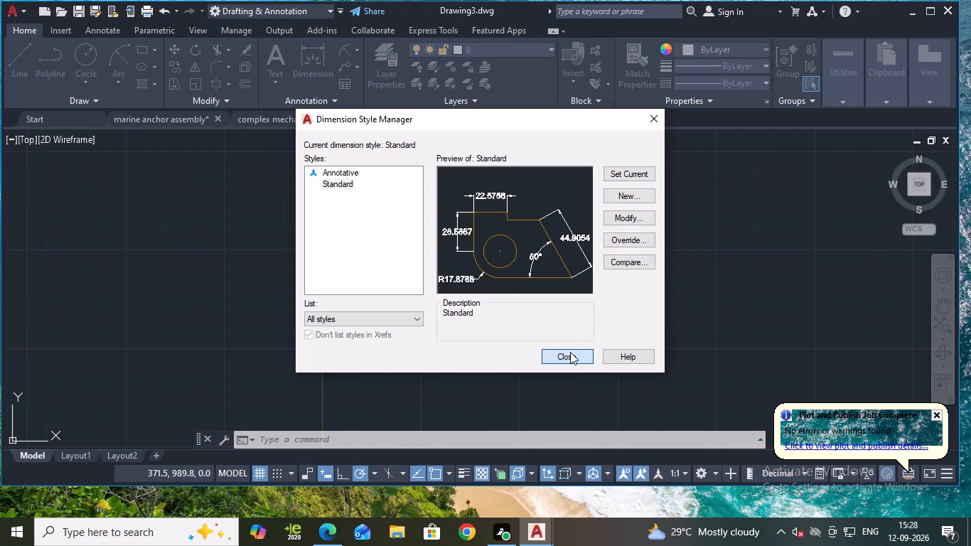
Draw a circle of diameter 13 mm in the open drawing area.
middle_drag(692, 189, 514, 234)
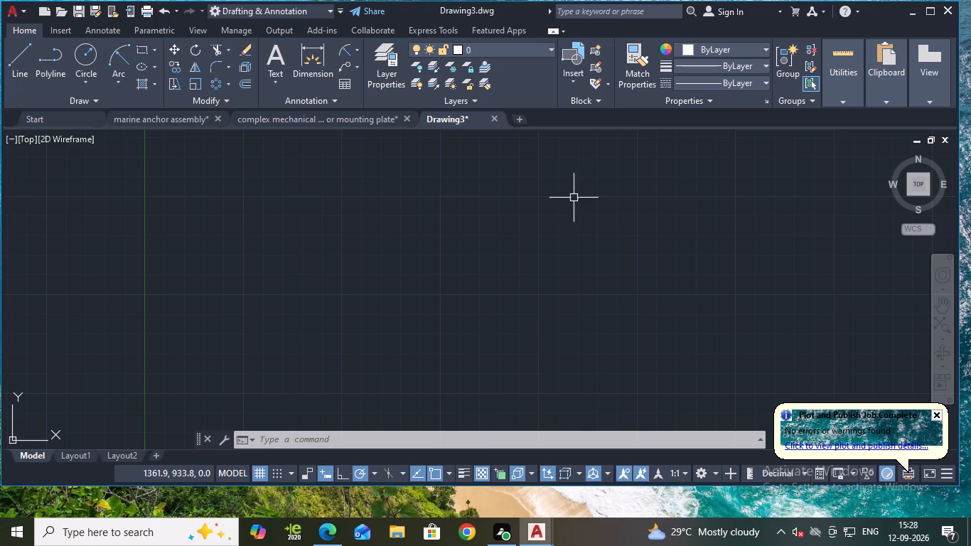
click(79, 77)
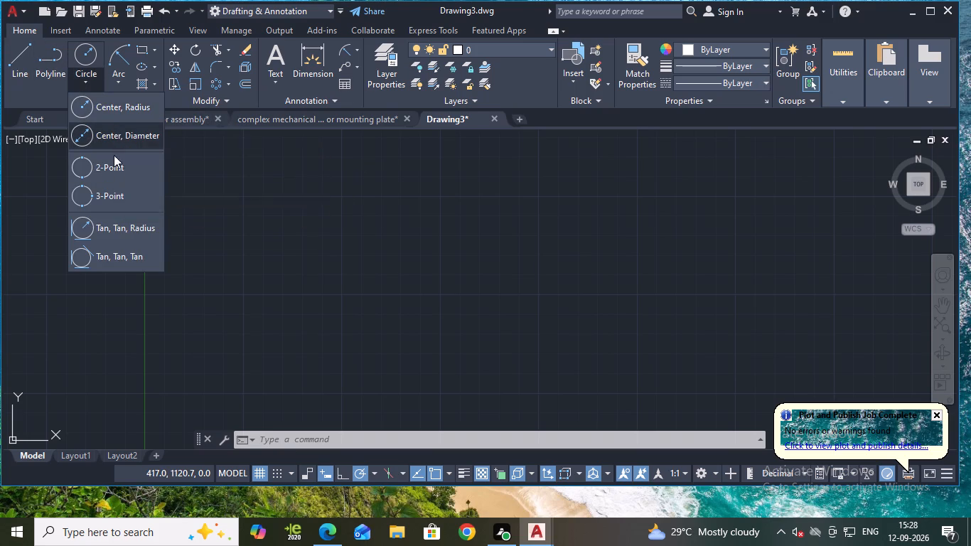
click(113, 135)
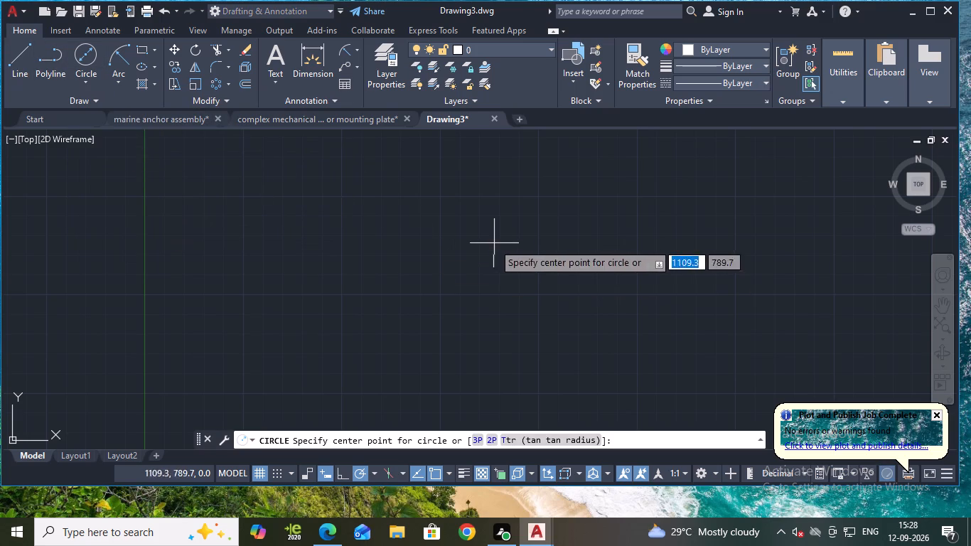
click(436, 218)
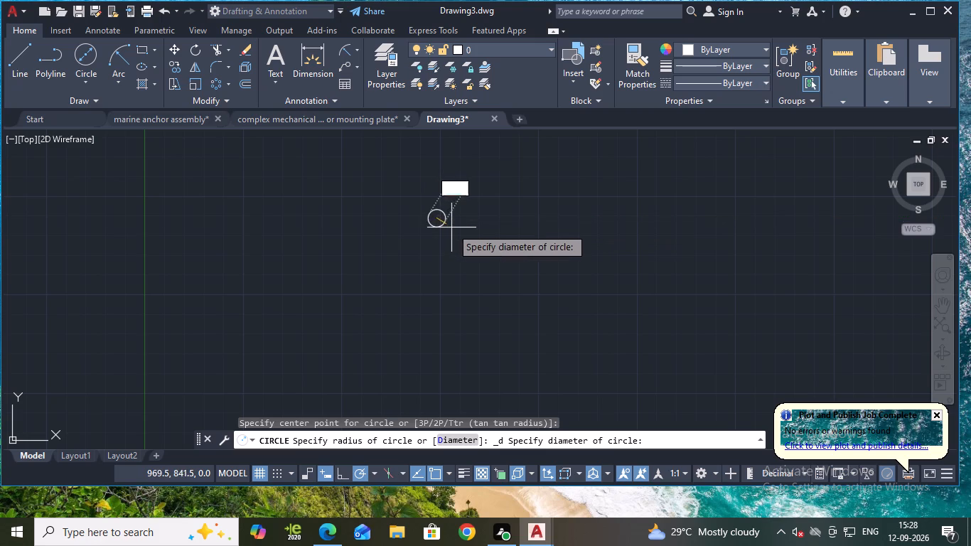
text(13)
key(Return)
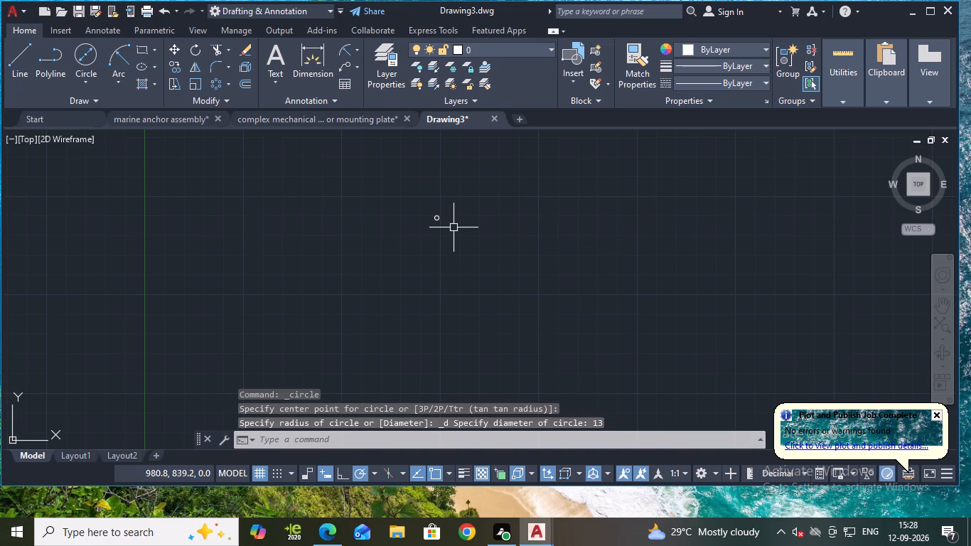
Draw a roughly horizontal line through the circle's centre, extending about 15 mm to its left and stretched about 164 mm to its right.
scroll(447, 223, up, 2)
scroll(390, 216, up, 3)
scroll(453, 215, up, 1)
middle_drag(596, 203, 395, 375)
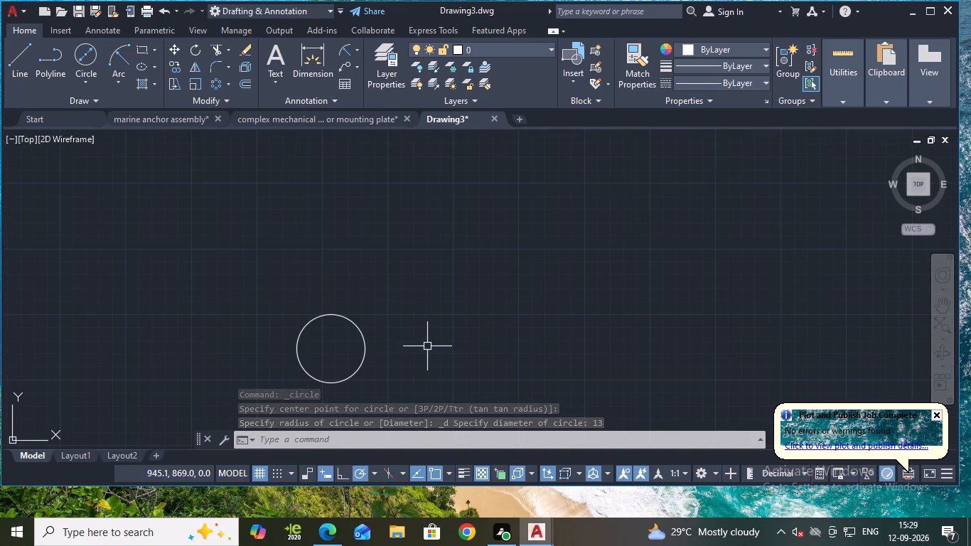
scroll(444, 355, down, 1)
middle_drag(444, 356, 432, 288)
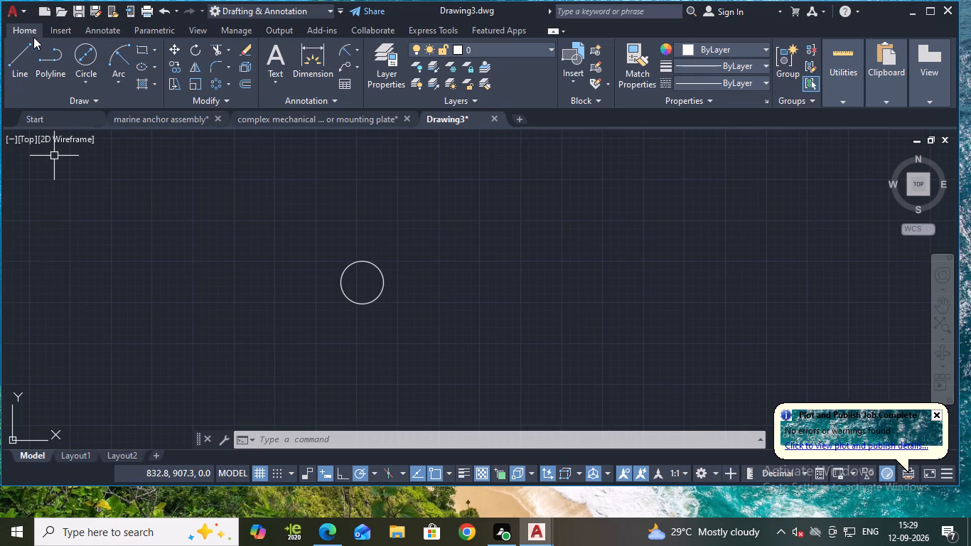
click(17, 61)
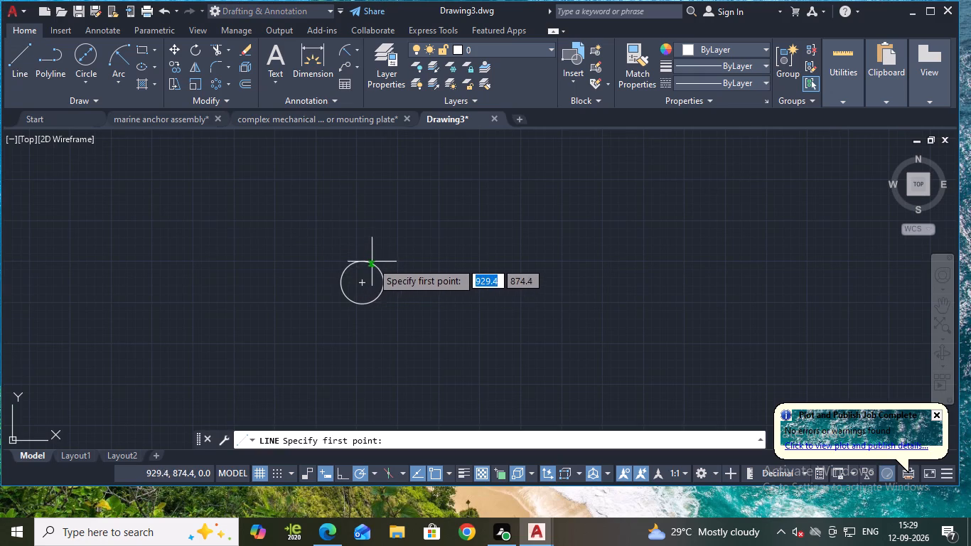
click(360, 283)
click(311, 281)
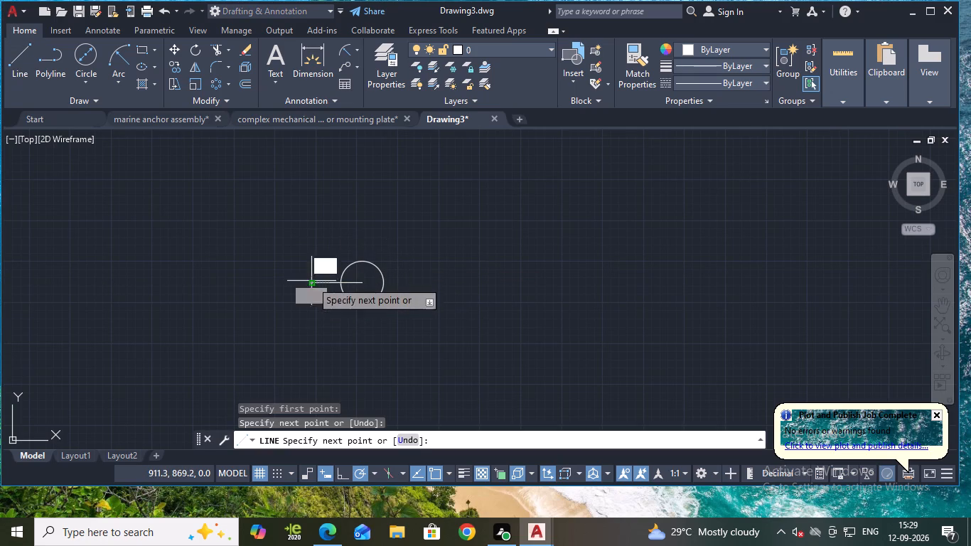
key(Escape)
click(322, 284)
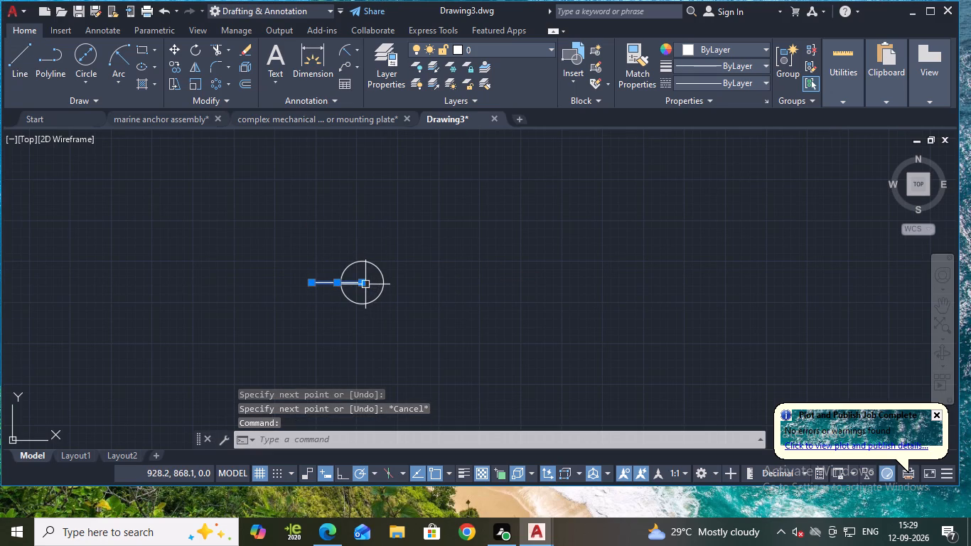
click(365, 284)
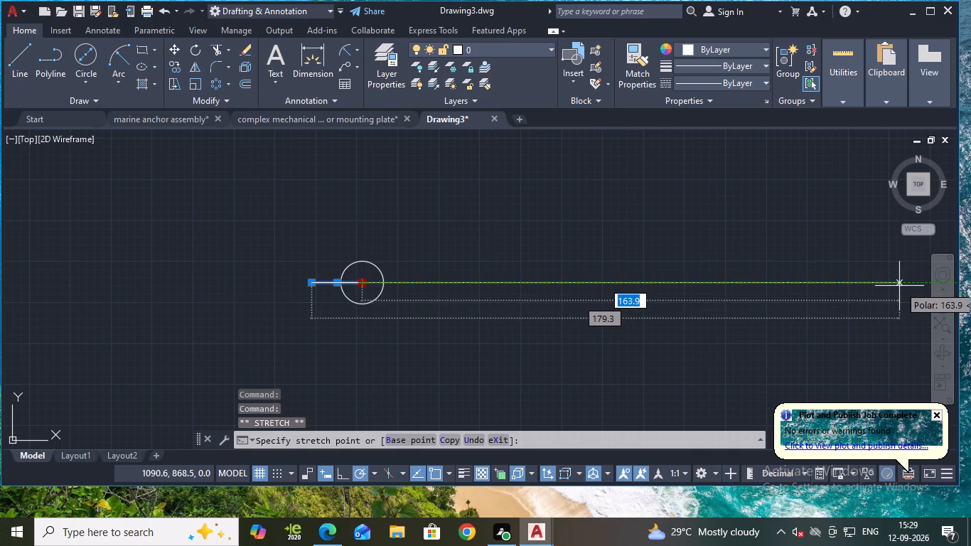
click(898, 287)
key(Escape)
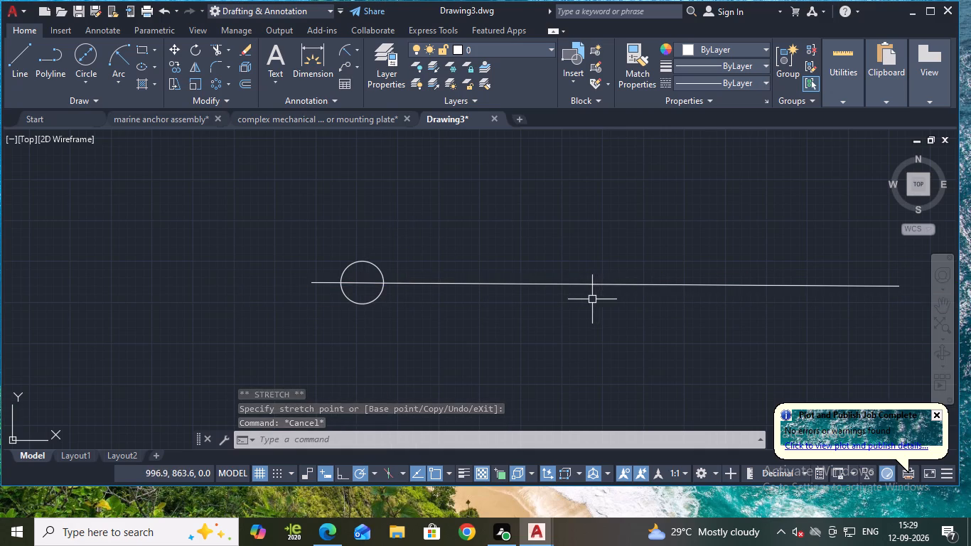
Draw a vertical line about 28 mm upward from the circle's centre and stretch its upper end much further upward.
click(10, 65)
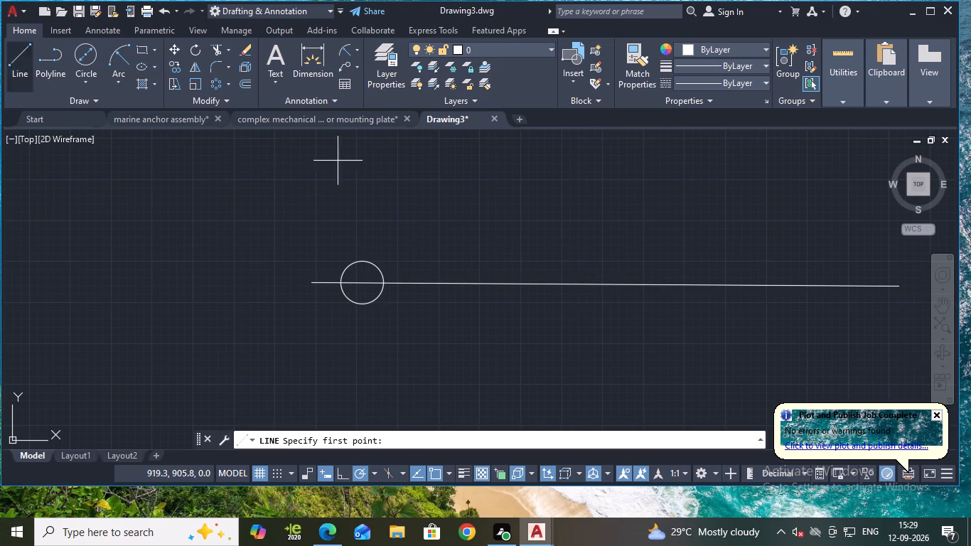
click(364, 282)
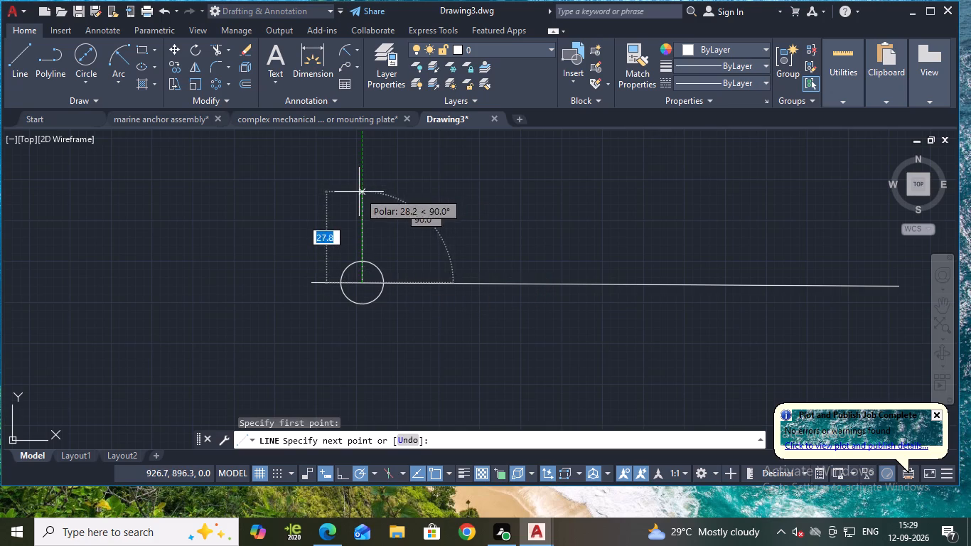
click(359, 192)
key(Escape)
middle_drag(375, 230, 380, 271)
click(368, 252)
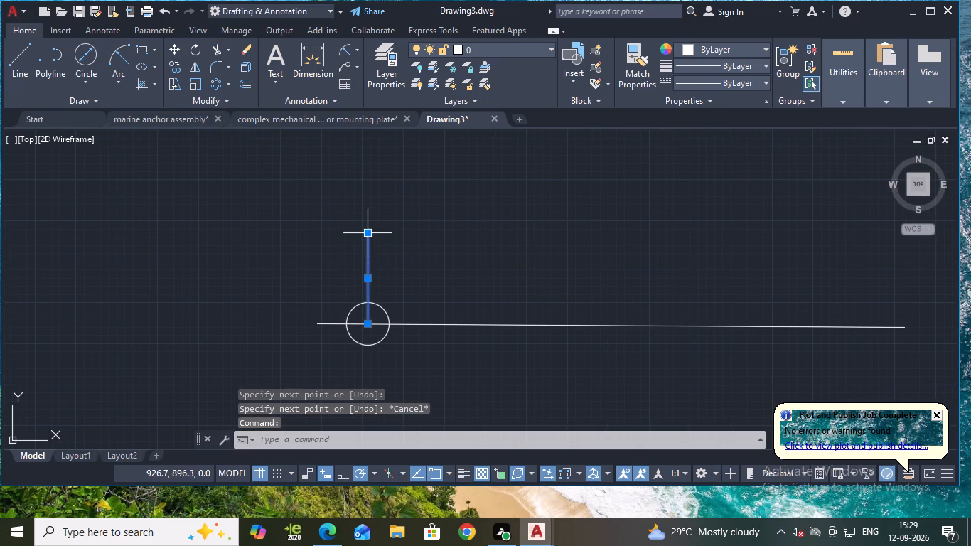
click(368, 234)
middle_drag(373, 205, 350, 358)
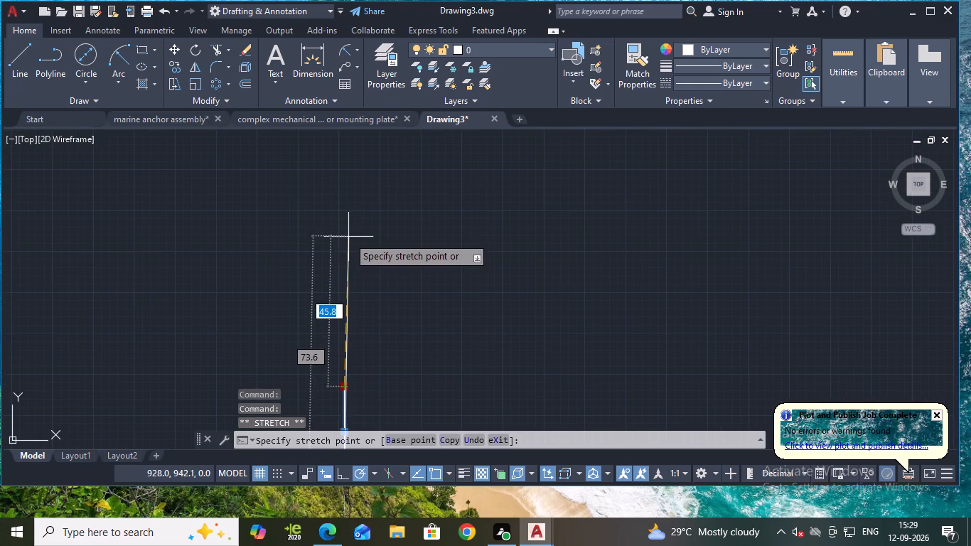
click(345, 186)
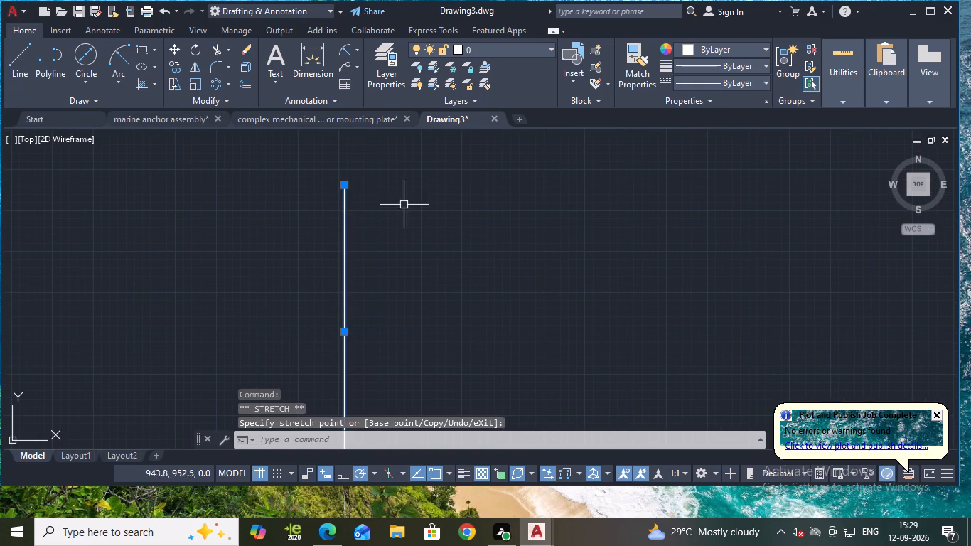
key(Escape)
Draw a line about 53 mm long from the circle's centre, sloping down to the right at 70° below horizontal.
scroll(442, 285, down, 2)
middle_drag(484, 322, 525, 279)
scroll(508, 297, up, 3)
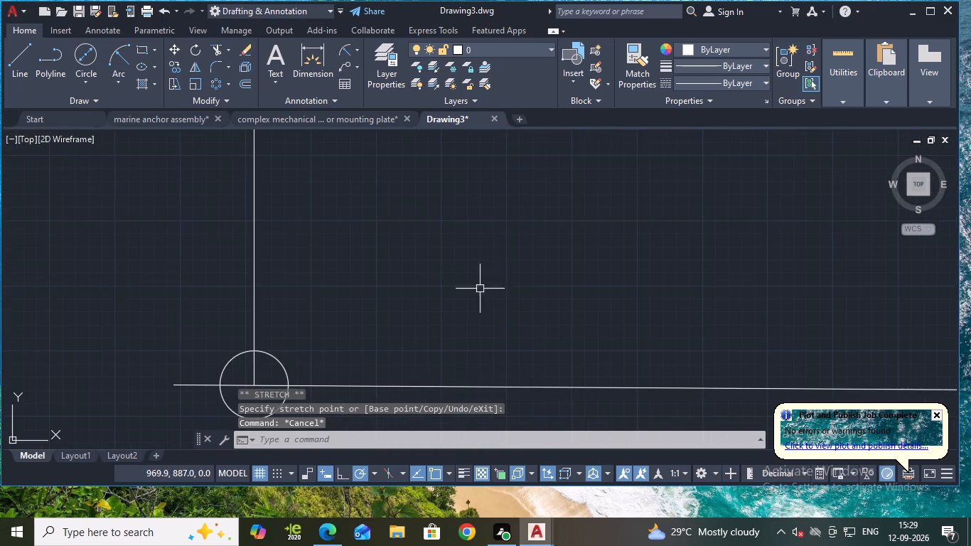
middle_drag(480, 289, 571, 247)
scroll(505, 256, down, 1)
middle_drag(498, 258, 530, 252)
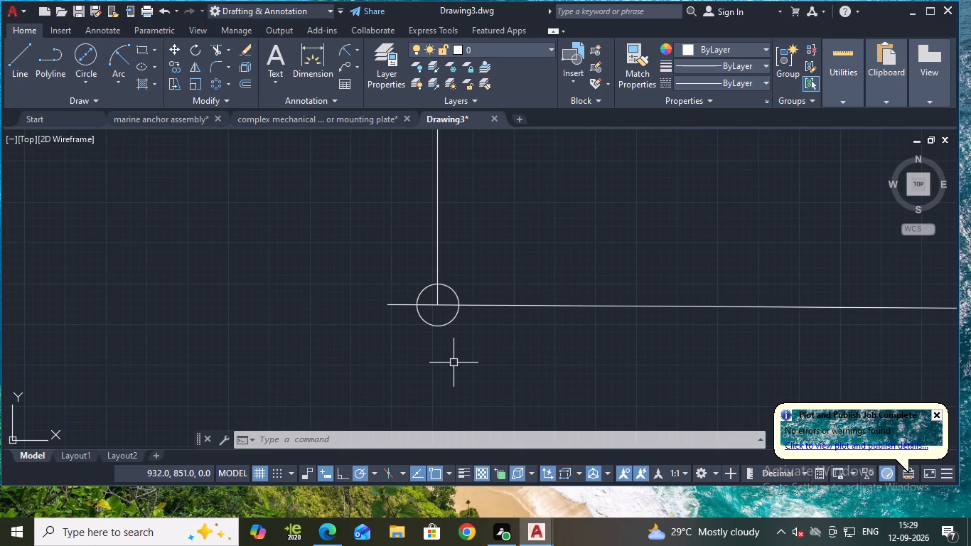
scroll(488, 294, up, 1)
middle_drag(490, 292, 498, 281)
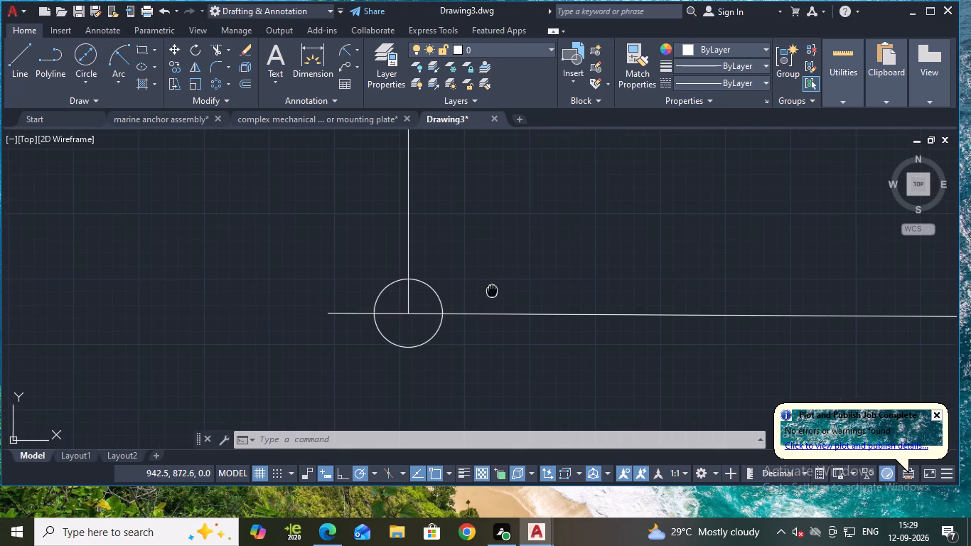
middle_drag(498, 281, 499, 278)
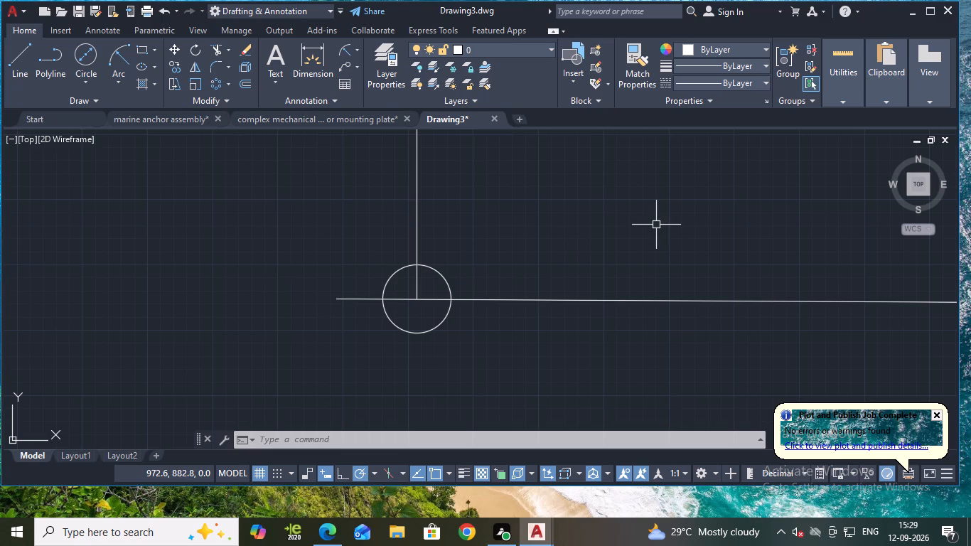
click(14, 60)
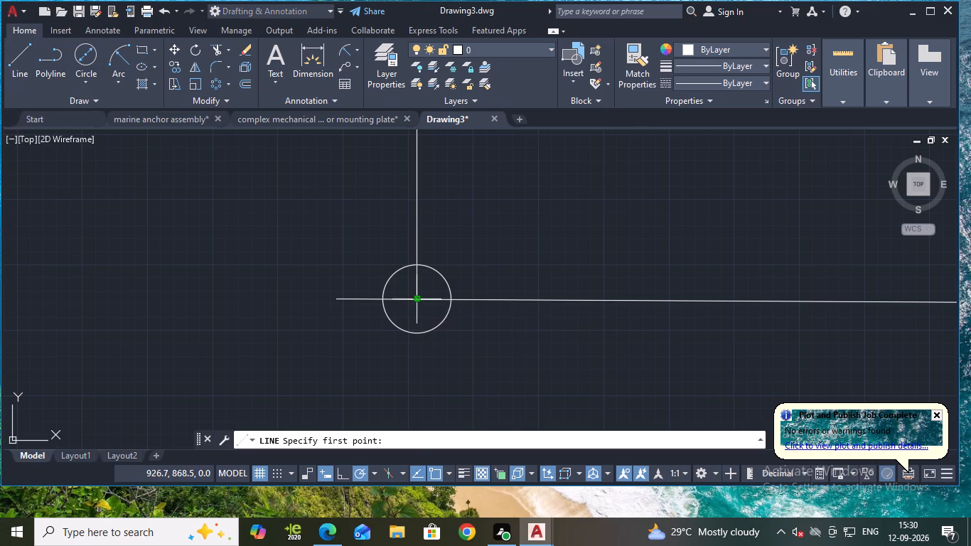
click(415, 301)
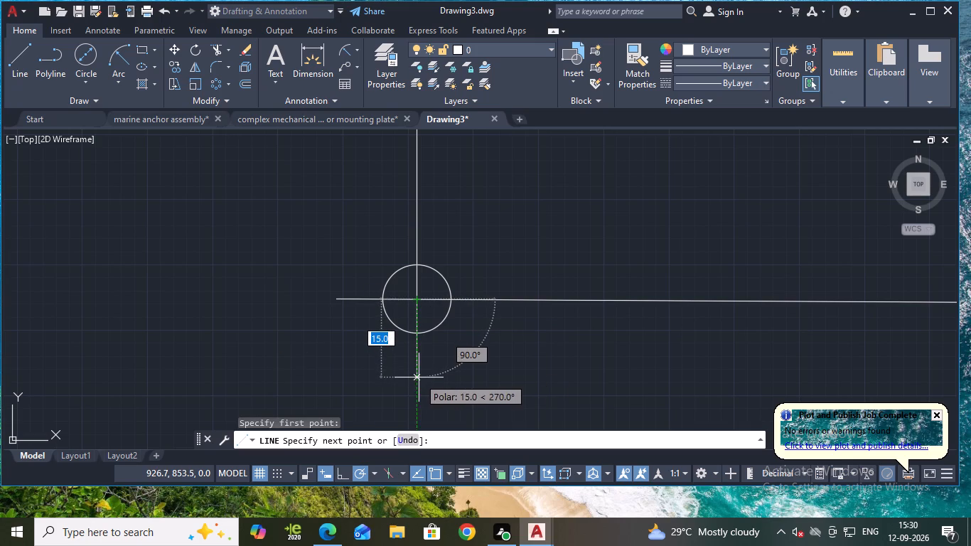
key(Tab)
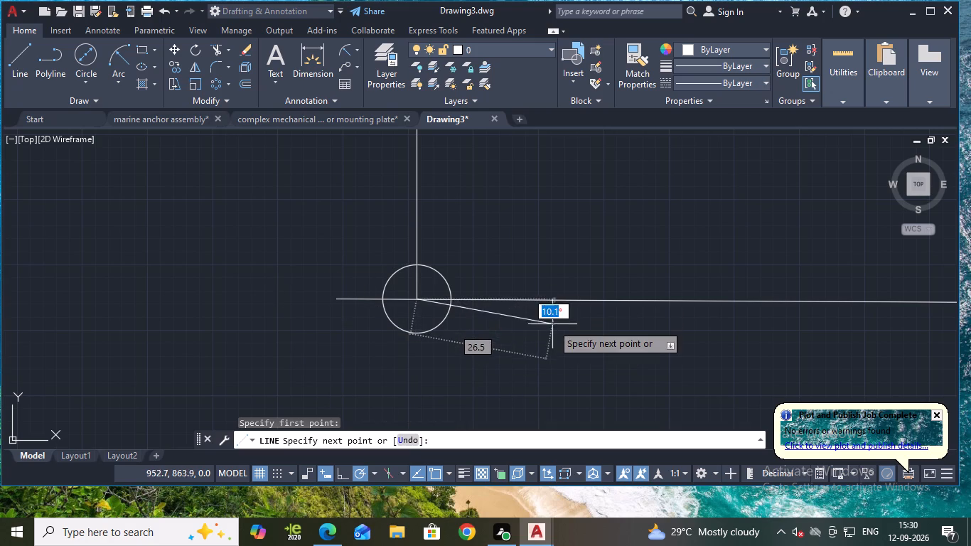
middle_drag(529, 365, 623, 225)
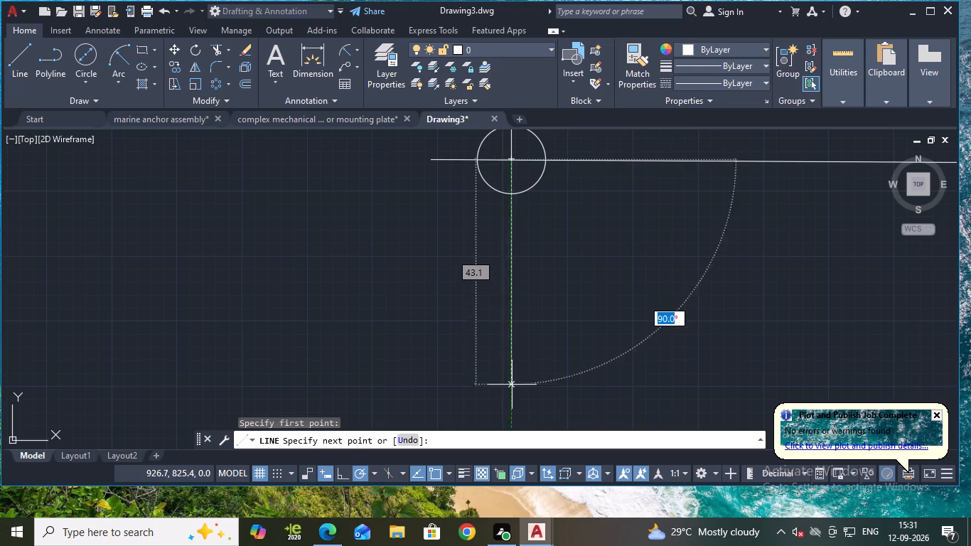
scroll(549, 312, down, 1)
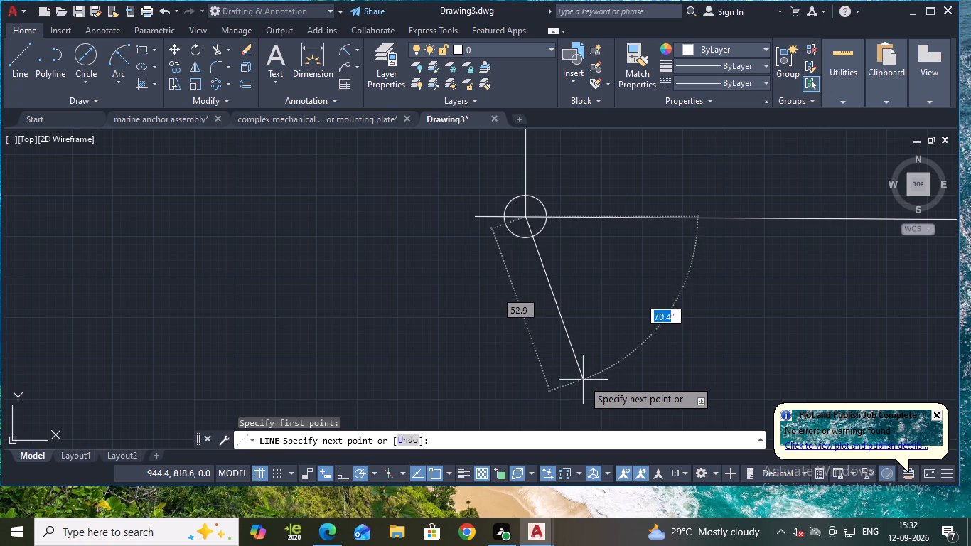
text(70)
key(Return)
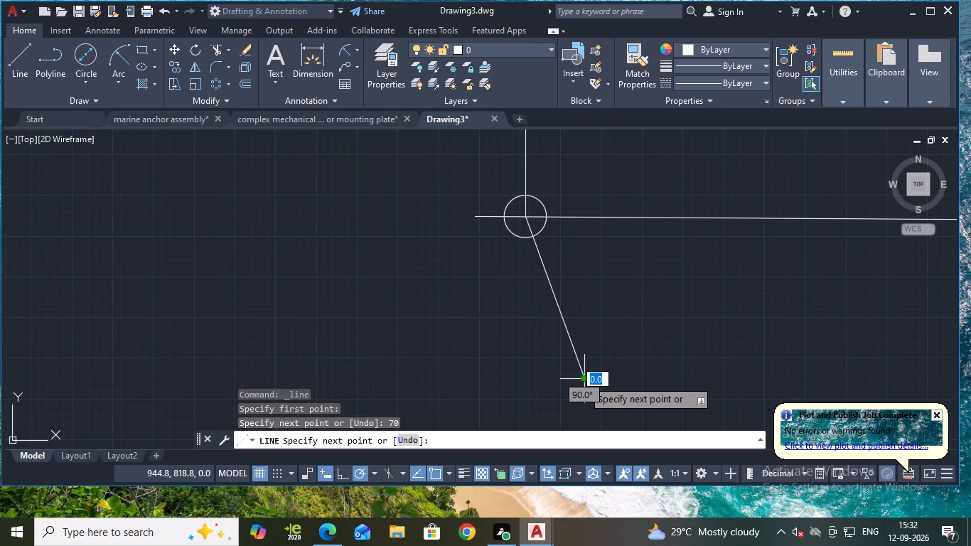
key(Escape)
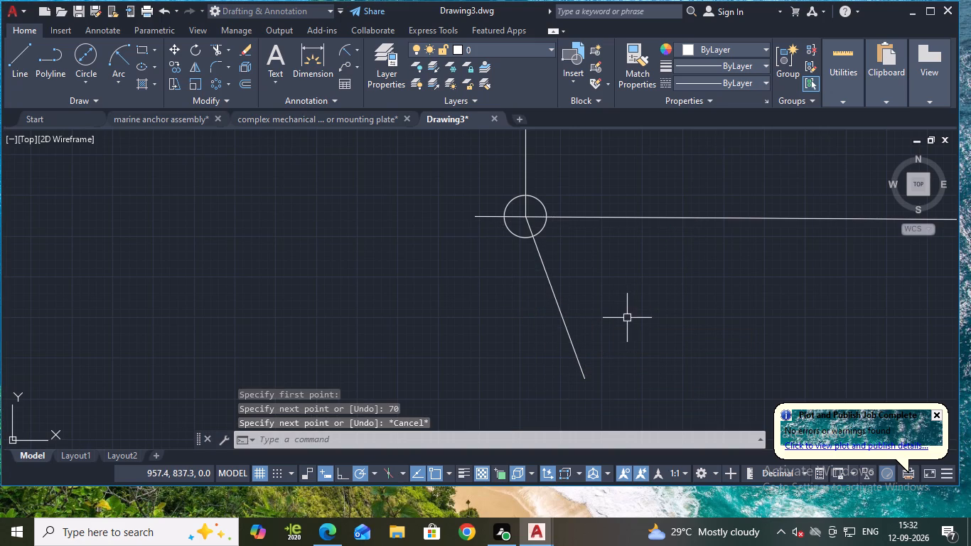
Check the angle between the horizontal line's left part and the new sloping line with an angular dimension preview, without placing it.
click(354, 51)
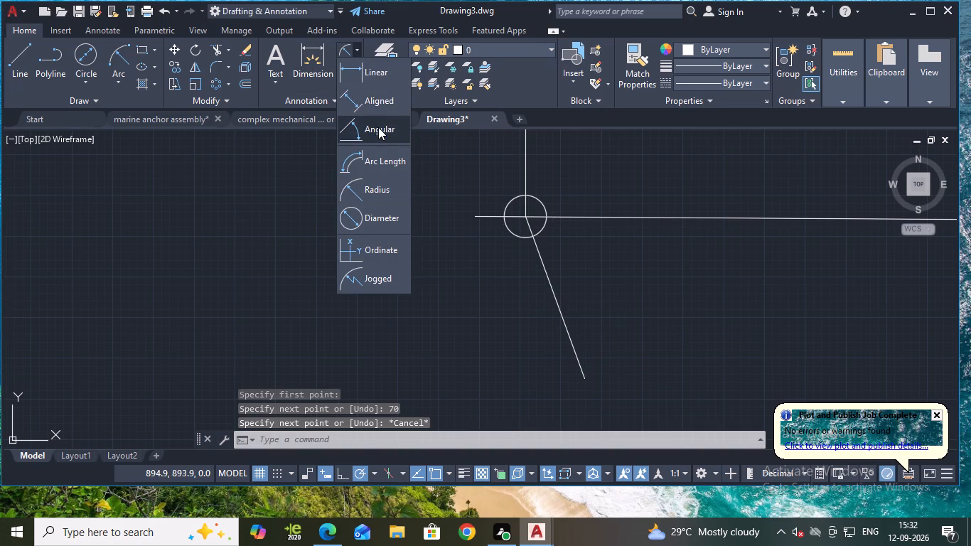
click(380, 129)
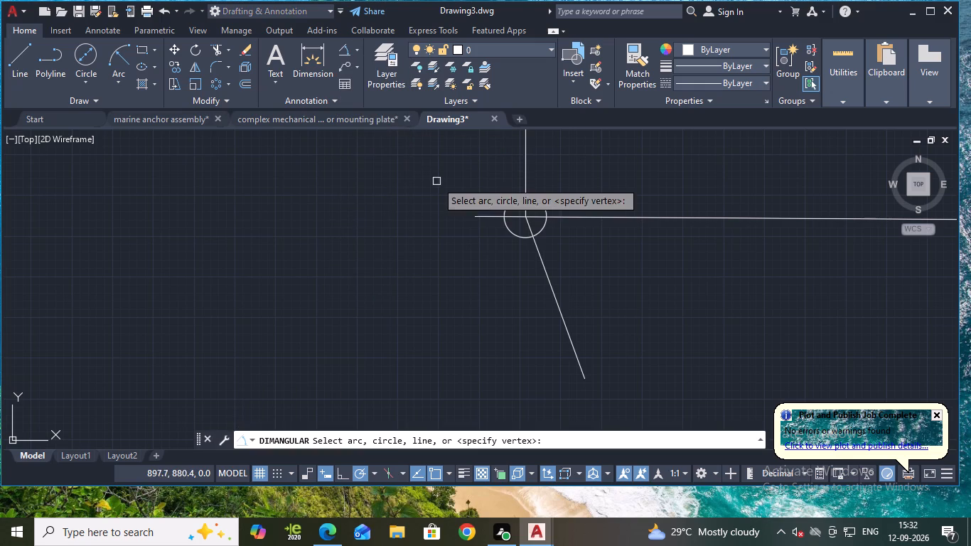
click(481, 215)
click(574, 348)
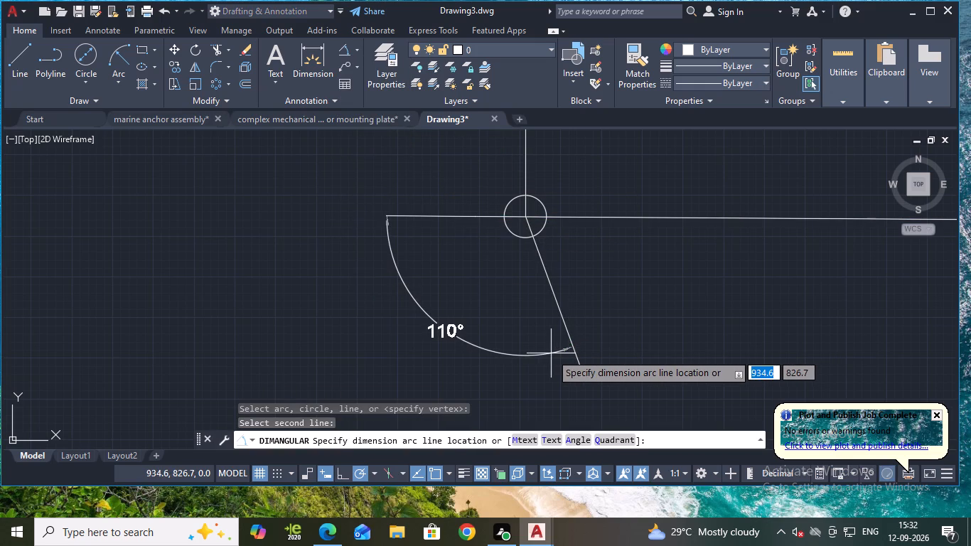
key(Escape)
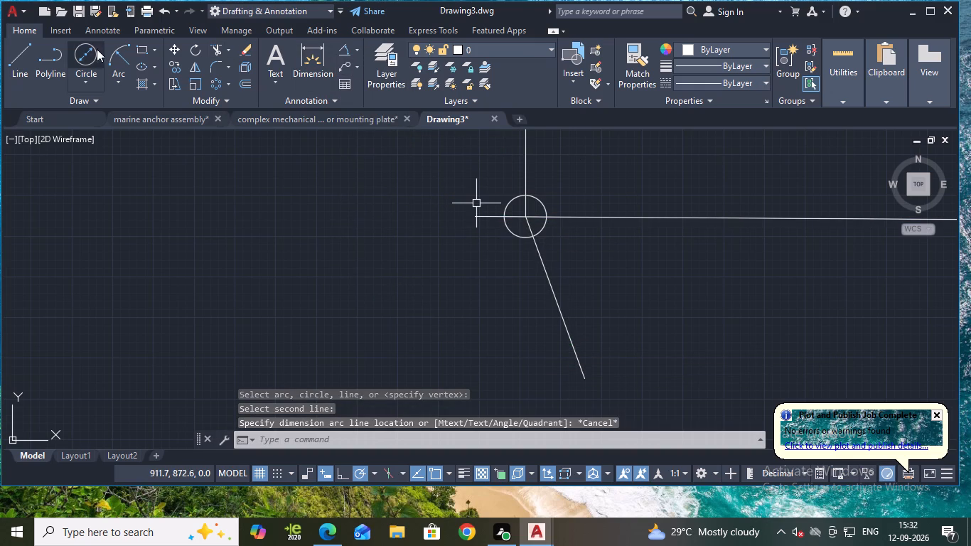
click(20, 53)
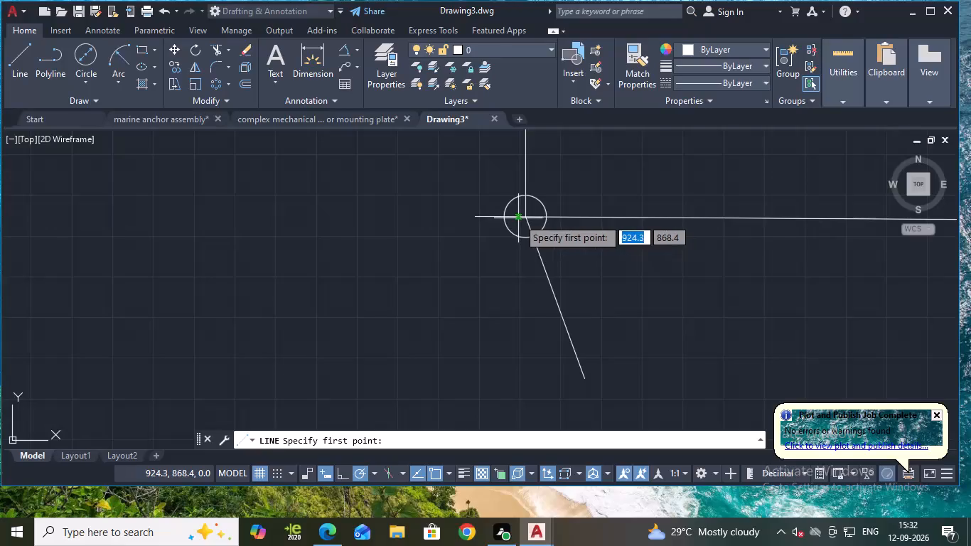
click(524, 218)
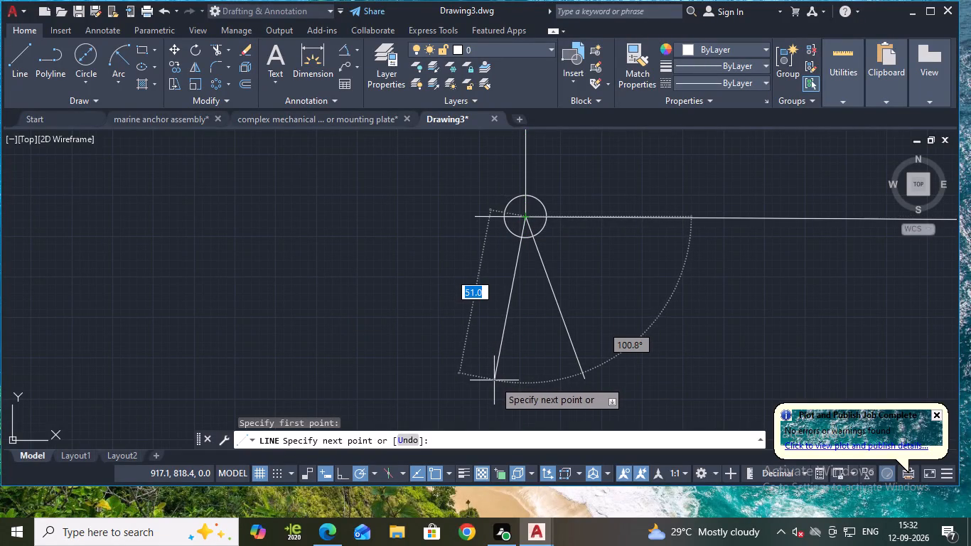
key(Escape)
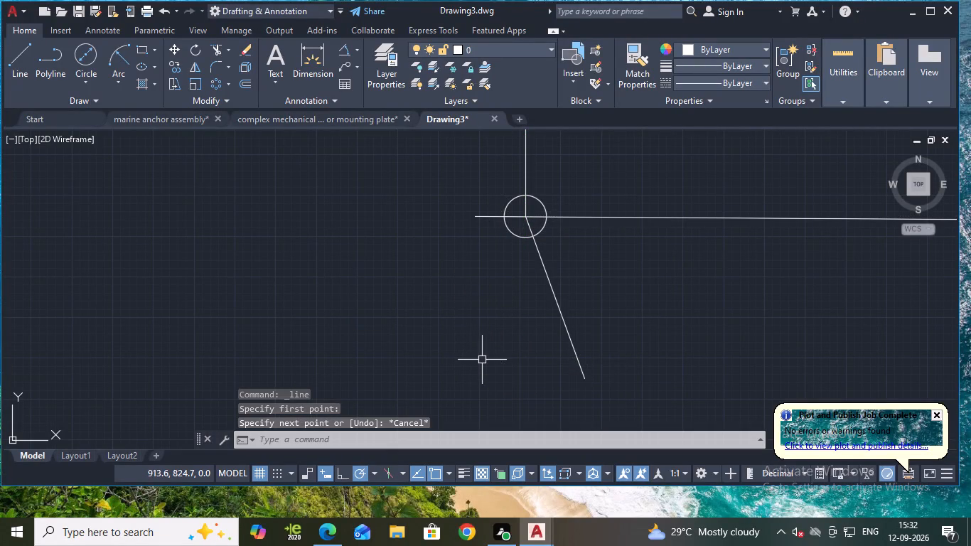
Draw a line about 50 mm long from the circle's centre, sloping down to the left at a 100° angle.
click(12, 53)
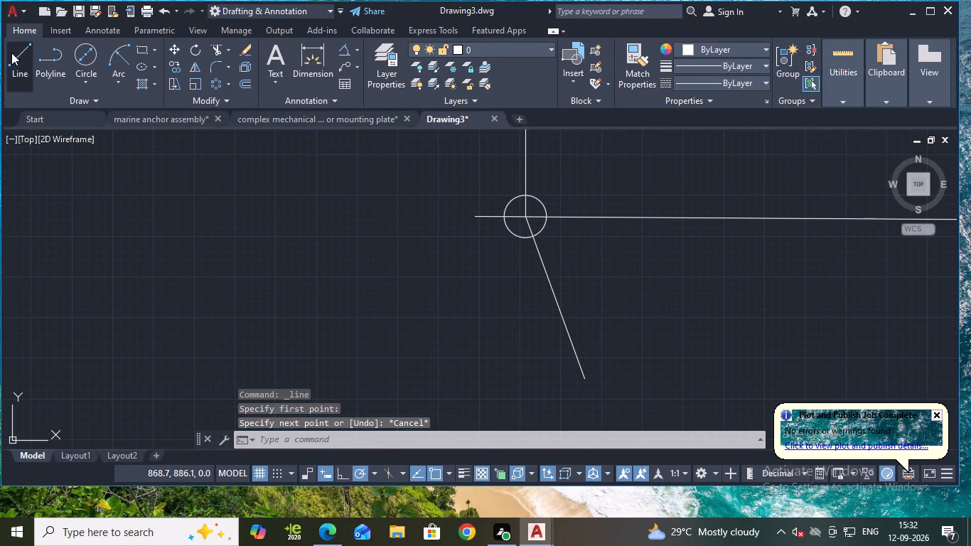
click(524, 218)
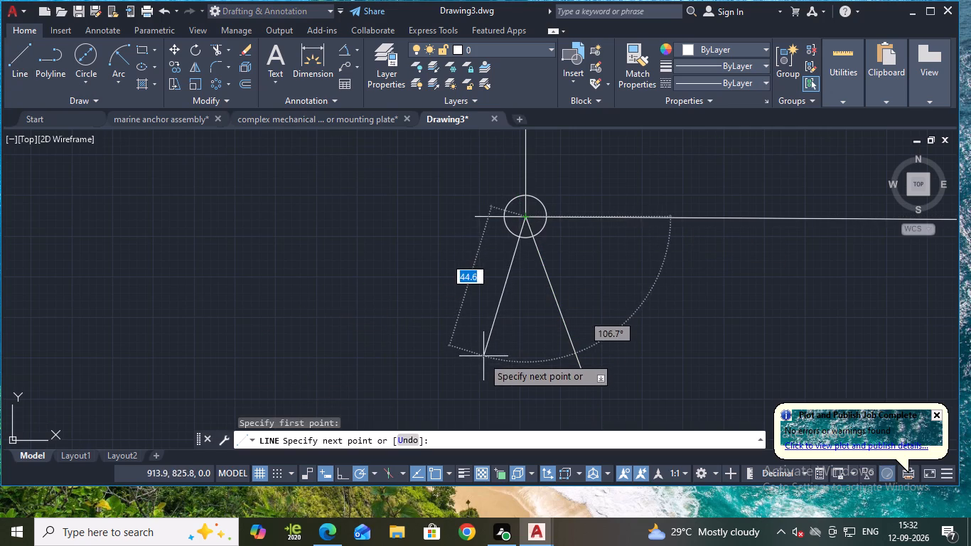
key(Tab)
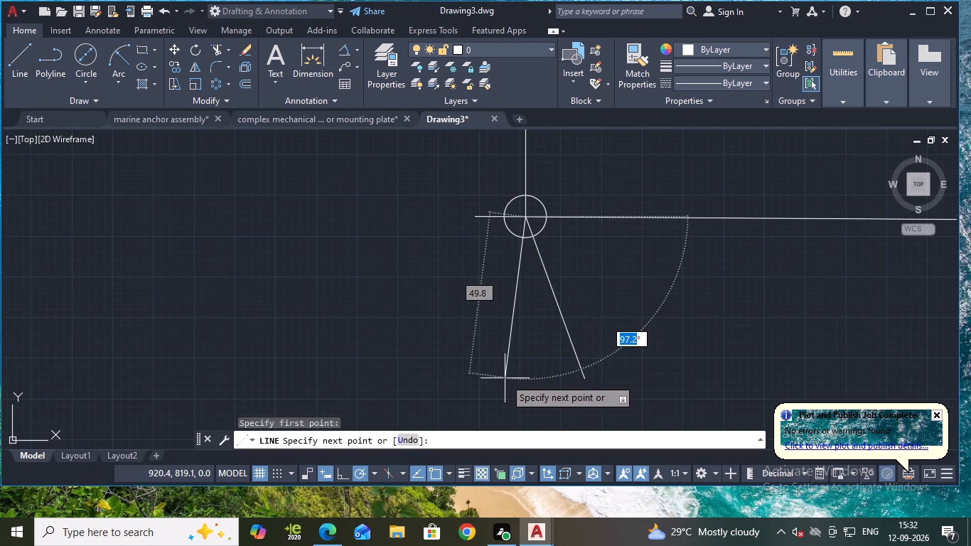
text(100)
key(Return)
key(Escape)
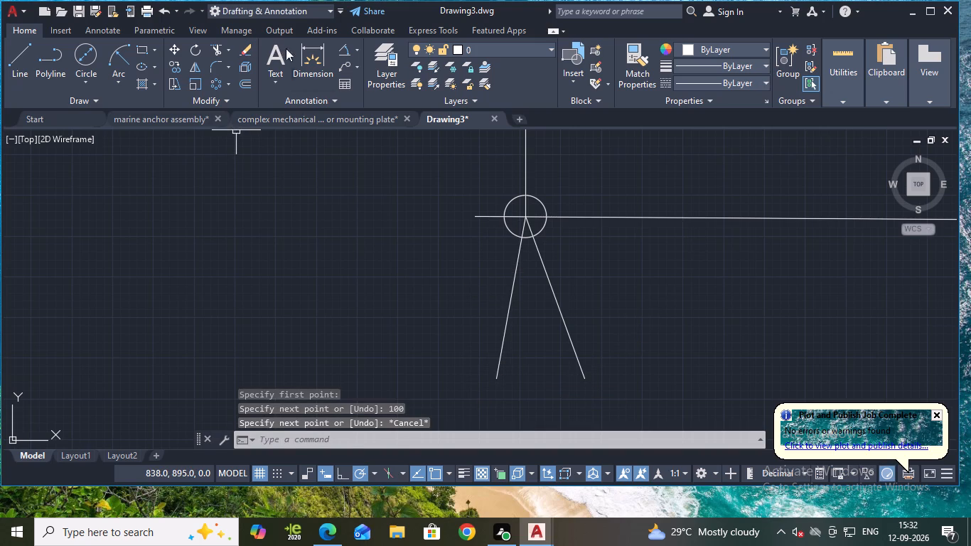
Check the angle between the horizontal line's left part and the 100° line with an angular dimension preview, without placing it.
click(348, 50)
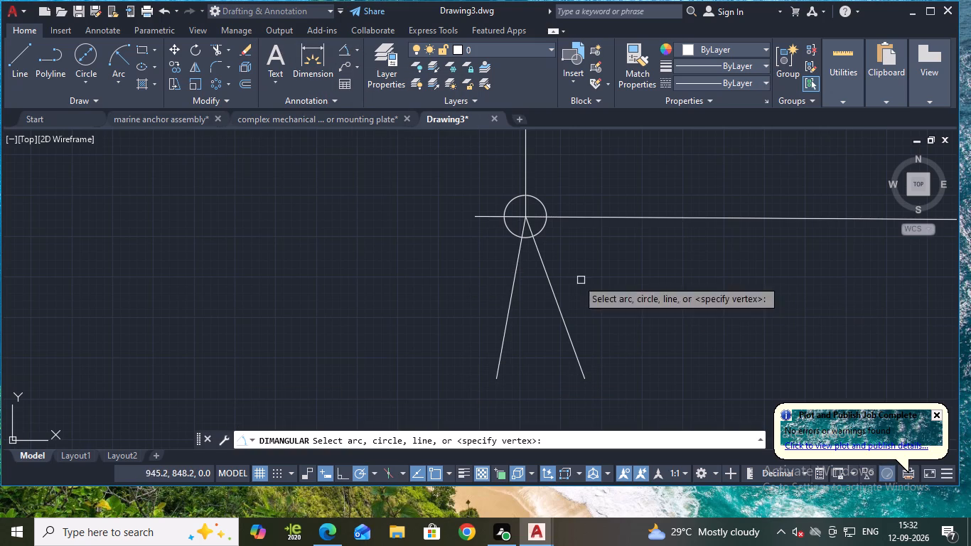
click(487, 219)
click(511, 294)
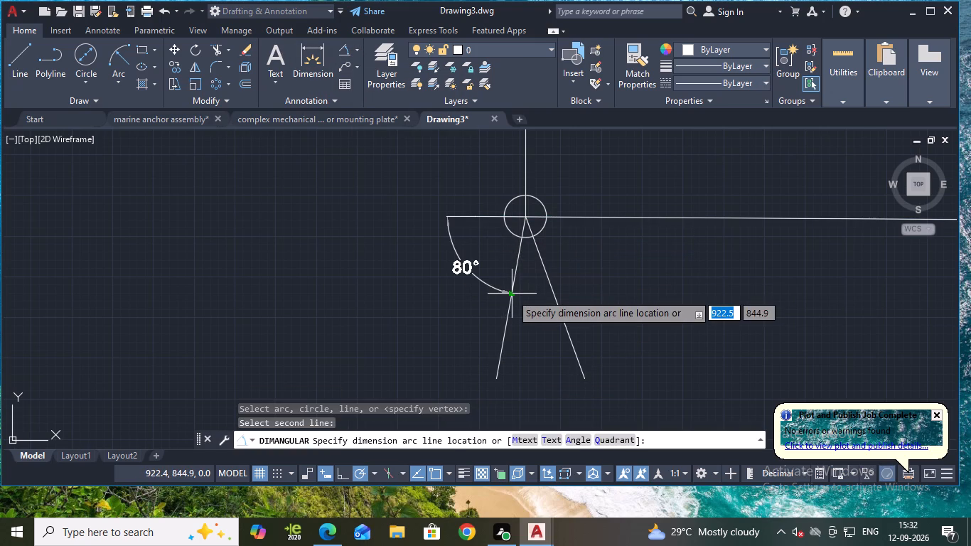
key(Escape)
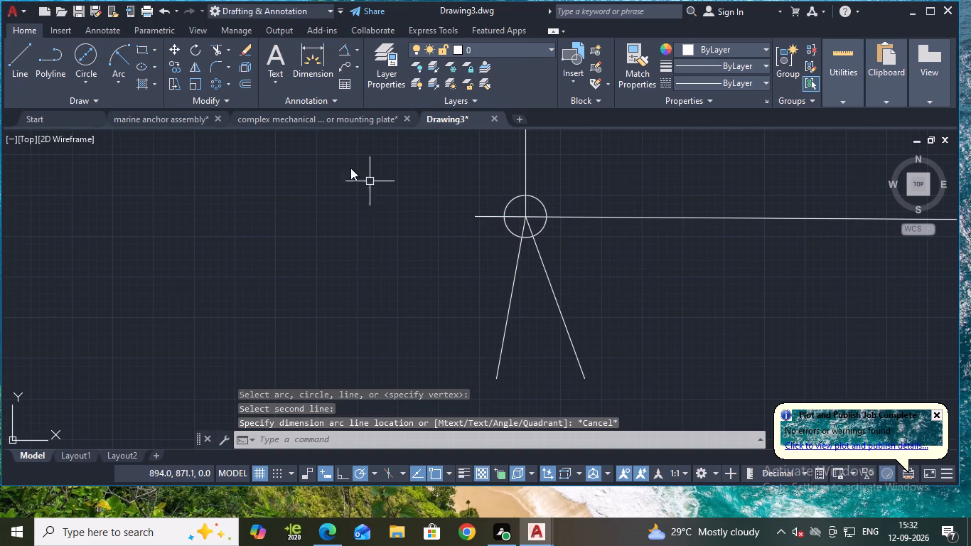
Draw a line about 51 mm long from the circle's centre, sloping down to the left at a 110° angle.
click(21, 48)
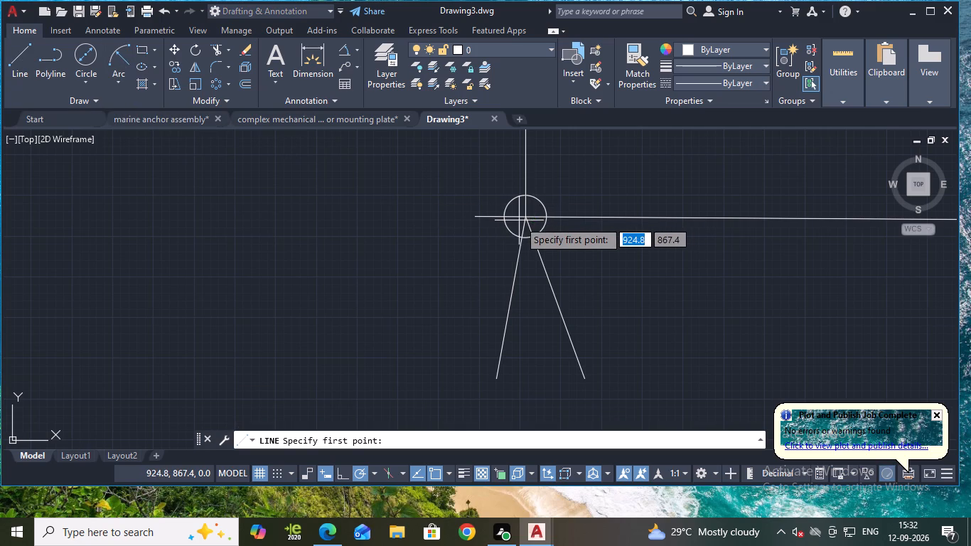
click(524, 217)
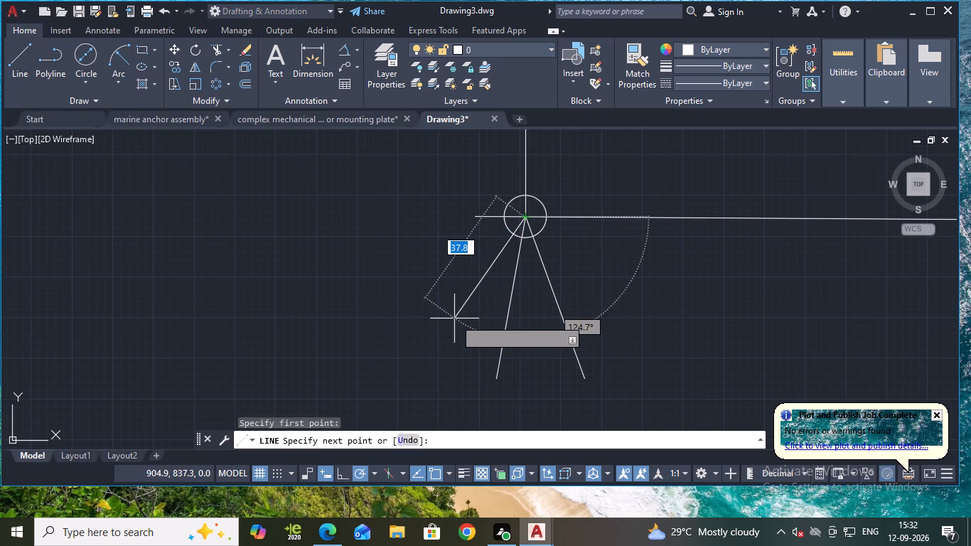
key(Tab)
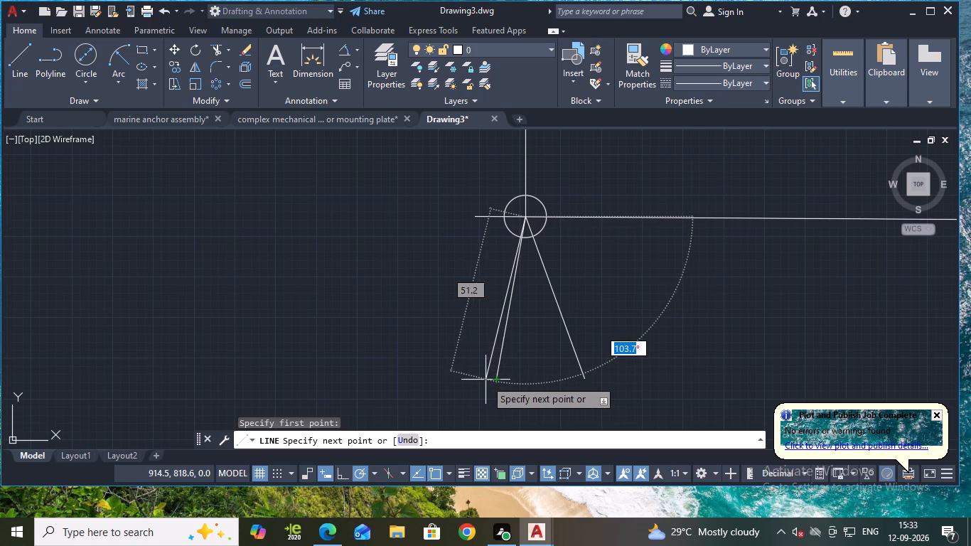
text(110)
key(Return)
key(Escape)
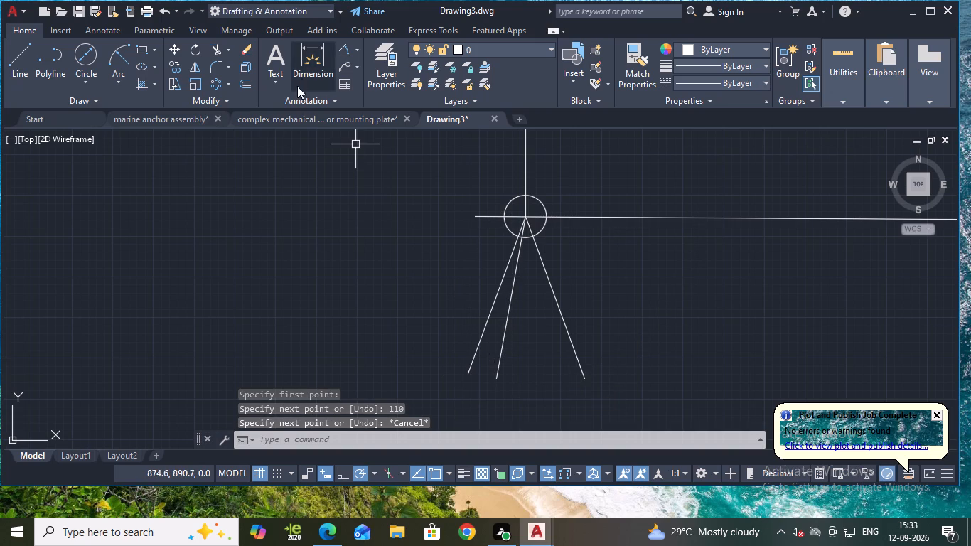
Check the angle between the horizontal line's left part and the 110° line with an angular dimension preview, without placing it.
click(345, 50)
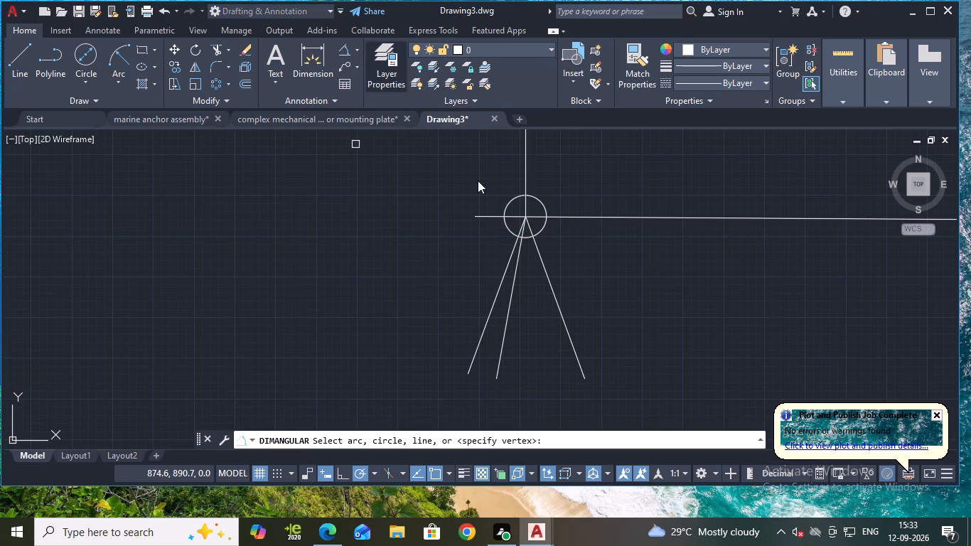
click(485, 218)
click(498, 296)
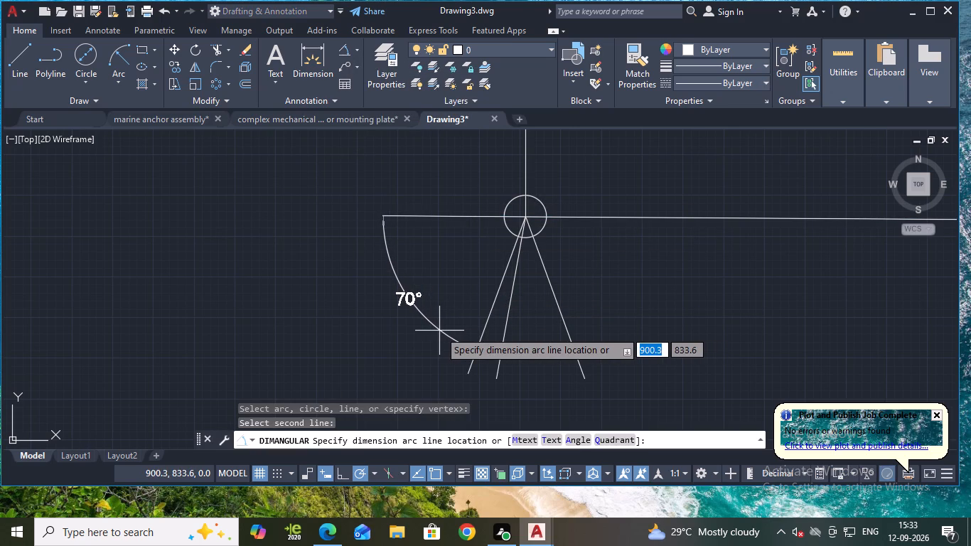
key(Escape)
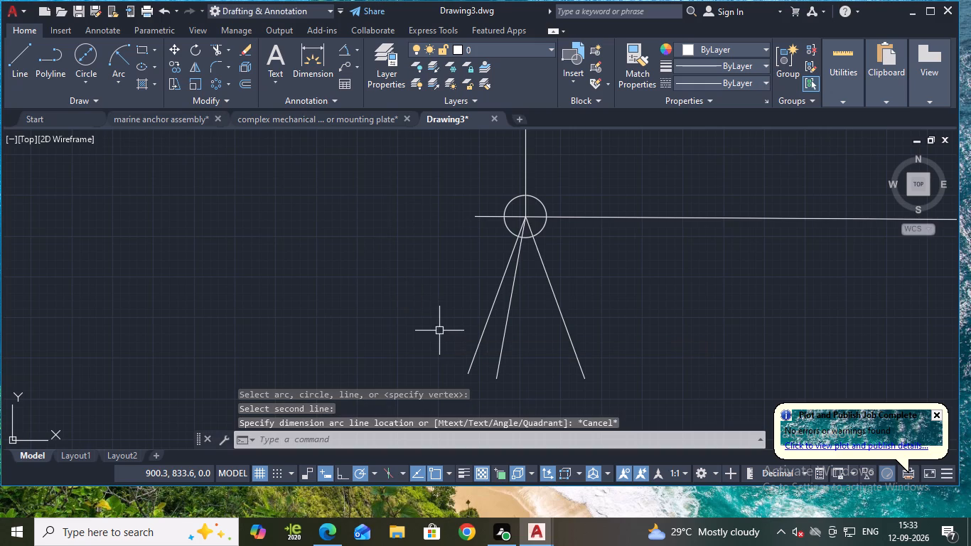
Erase the 100° line and the line sloping down to the right from the circle's centre.
click(499, 361)
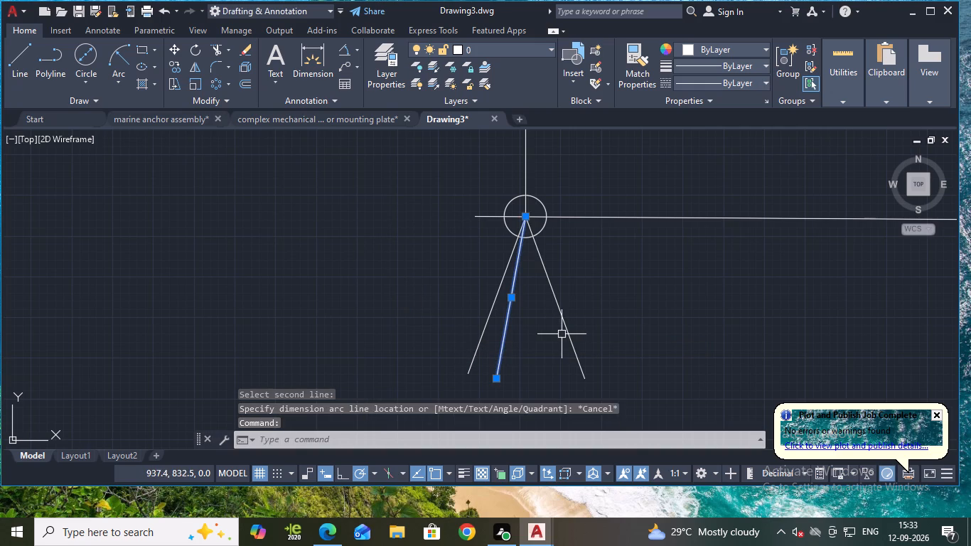
click(567, 336)
key(e)
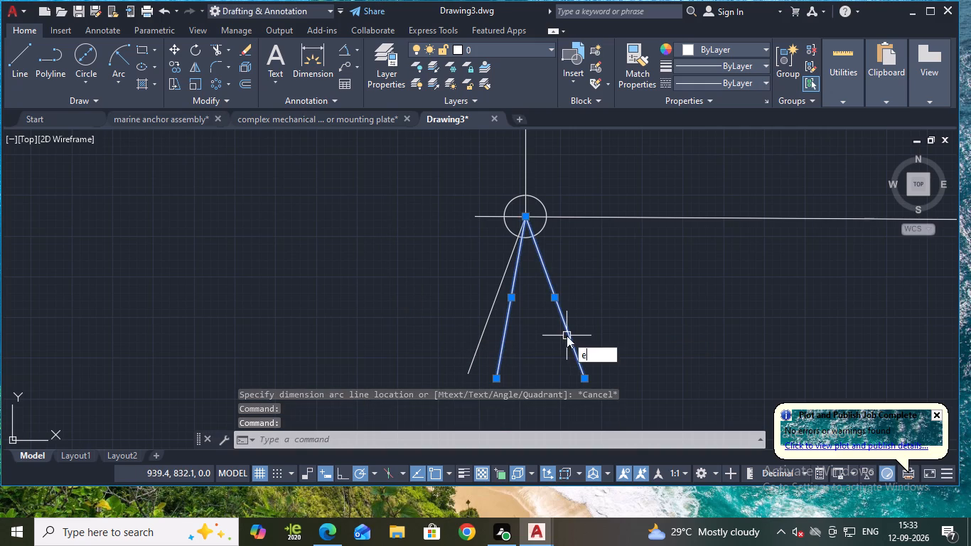
key(Return)
Offset the remaining sloping line 38 mm to its right.
middle_drag(628, 284, 599, 271)
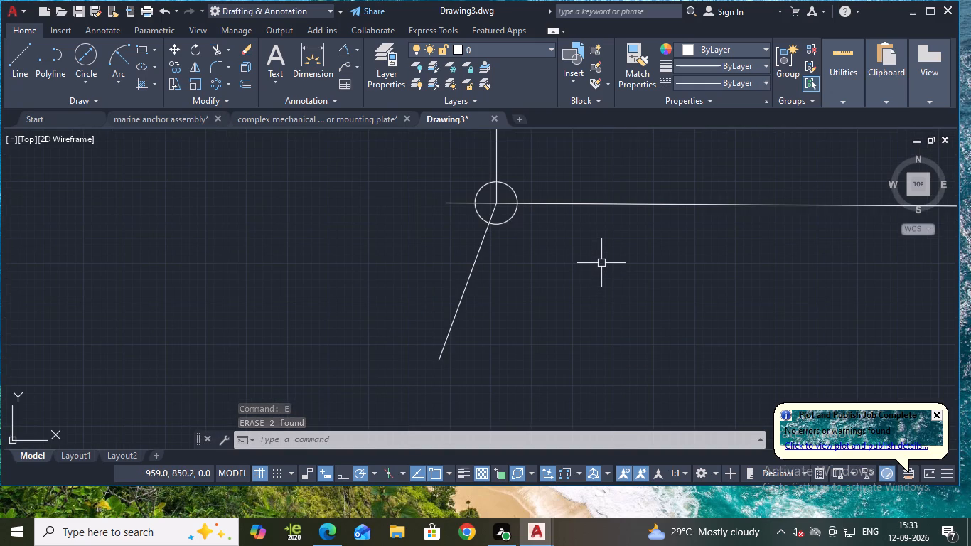
middle_drag(602, 263, 606, 332)
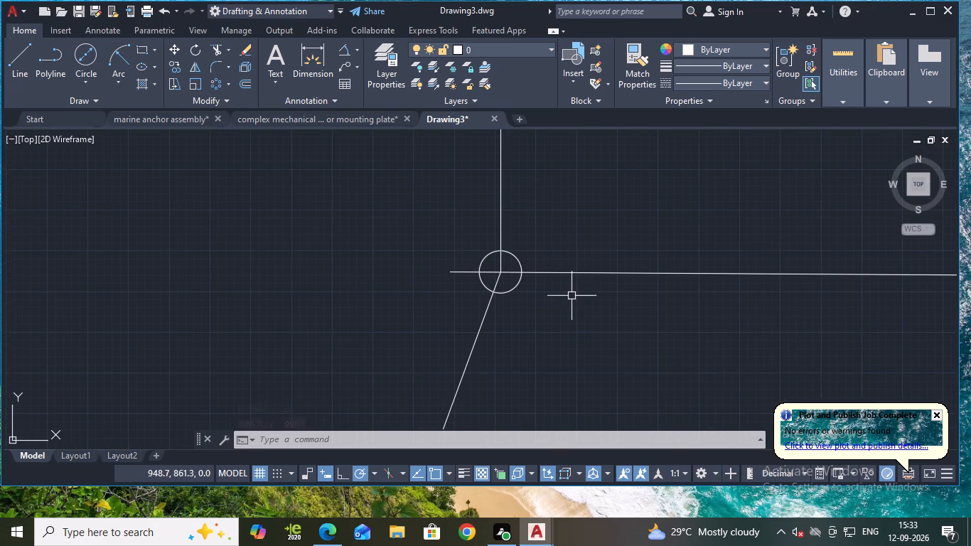
middle_drag(605, 352, 613, 314)
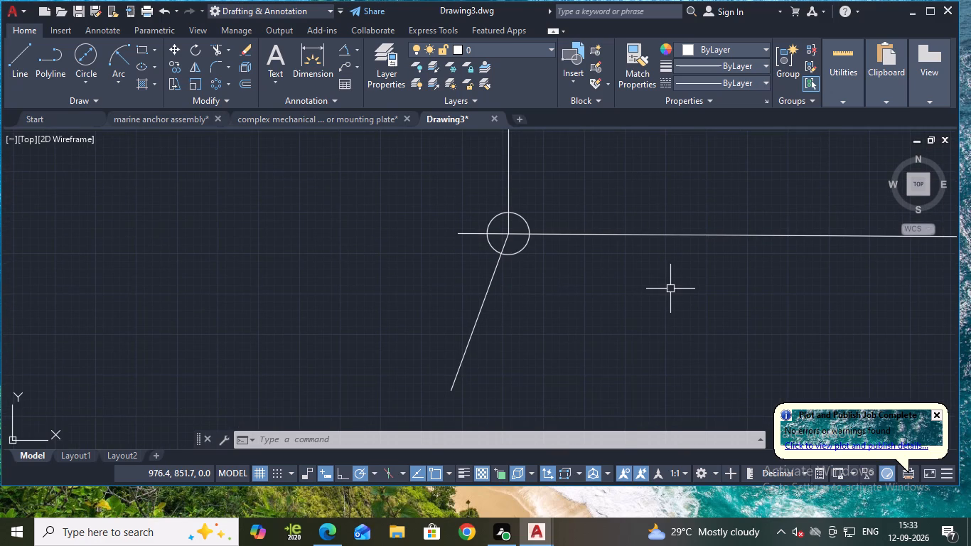
middle_drag(567, 354, 567, 337)
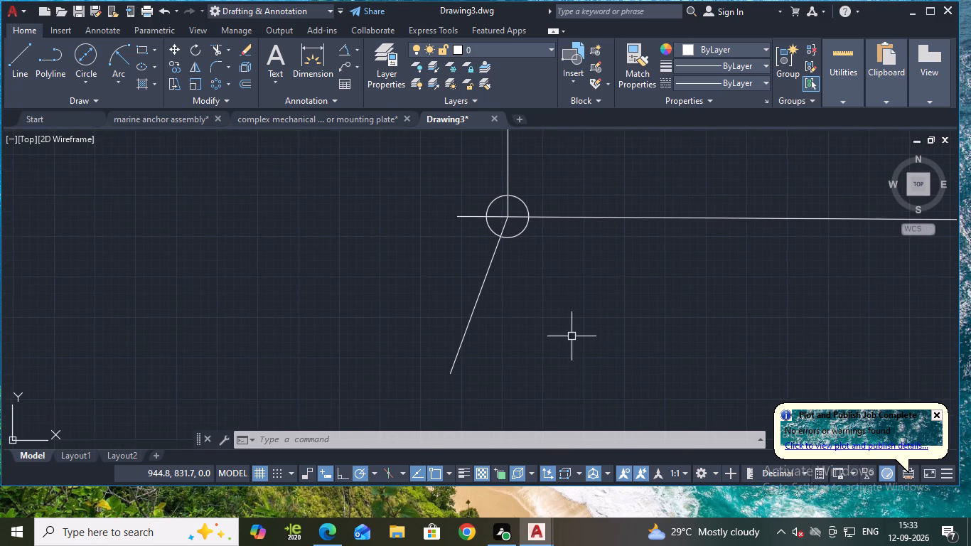
key(o)
key(Return)
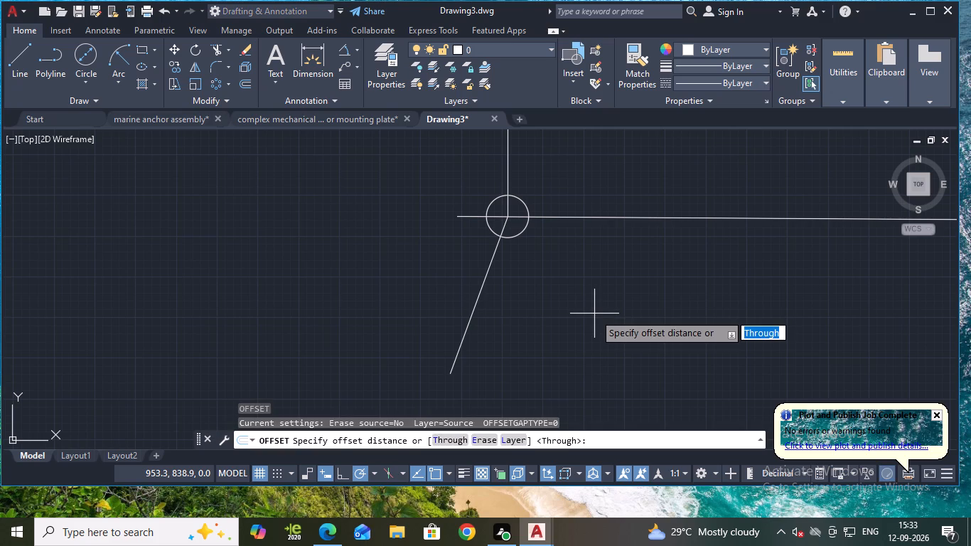
key(Return)
click(472, 320)
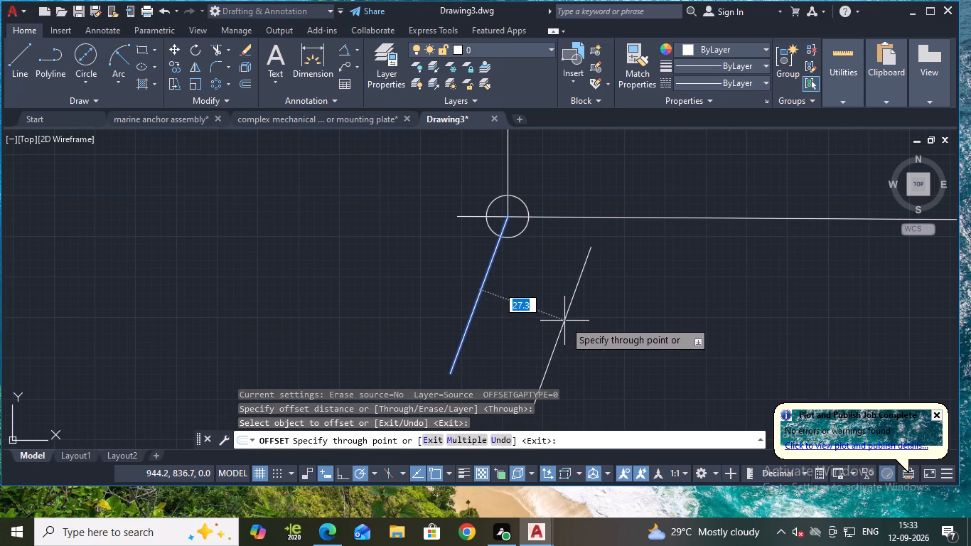
text(38)
key(Return)
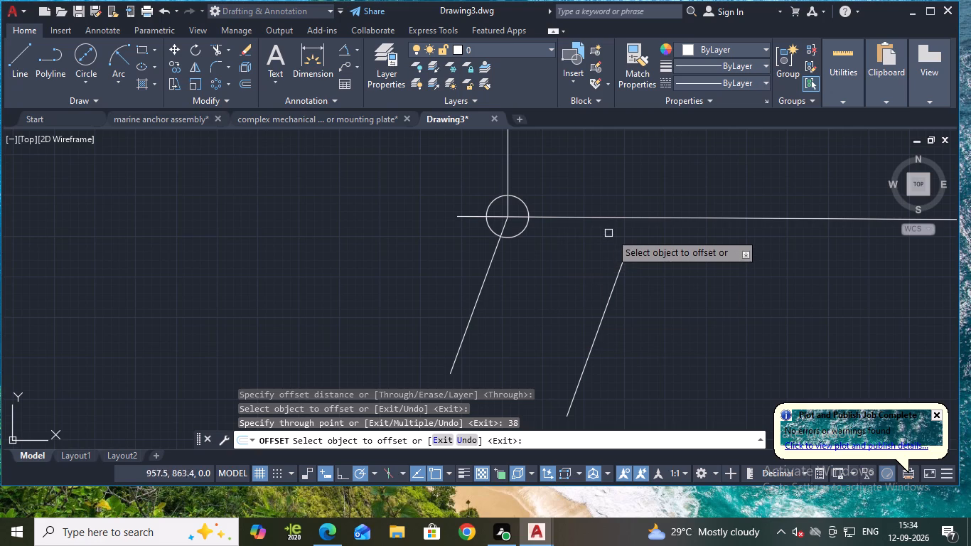
Offset the horizontal centre line 71 mm downward.
click(658, 218)
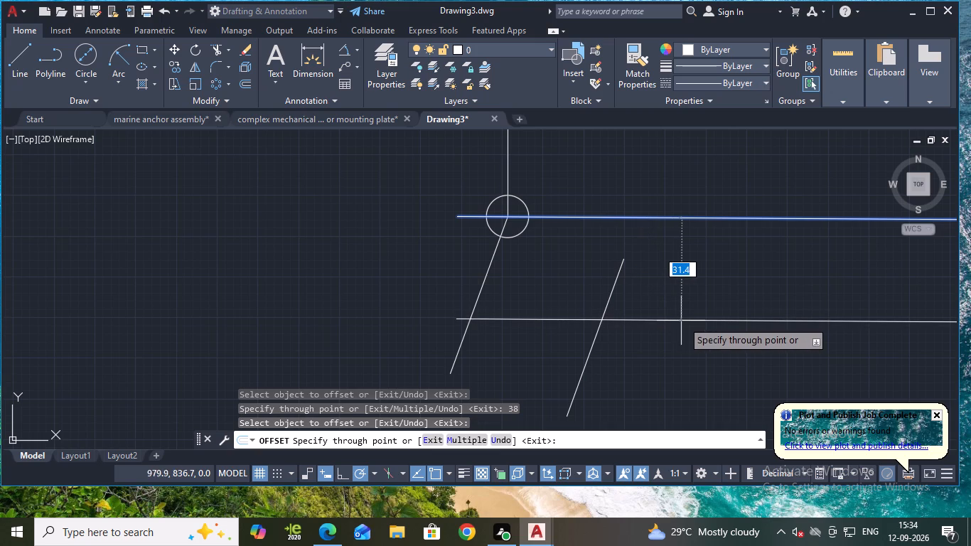
text(71)
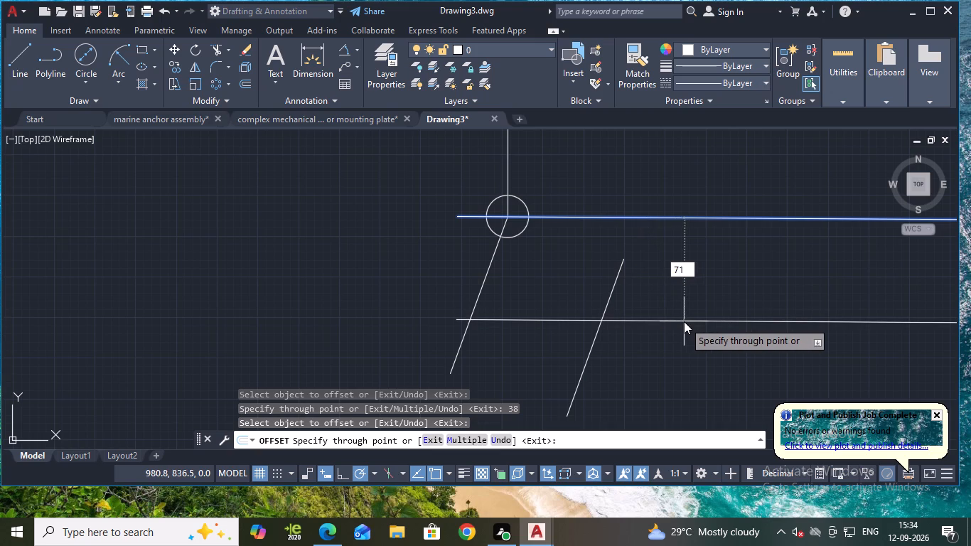
key(Return)
scroll(657, 307, down, 2)
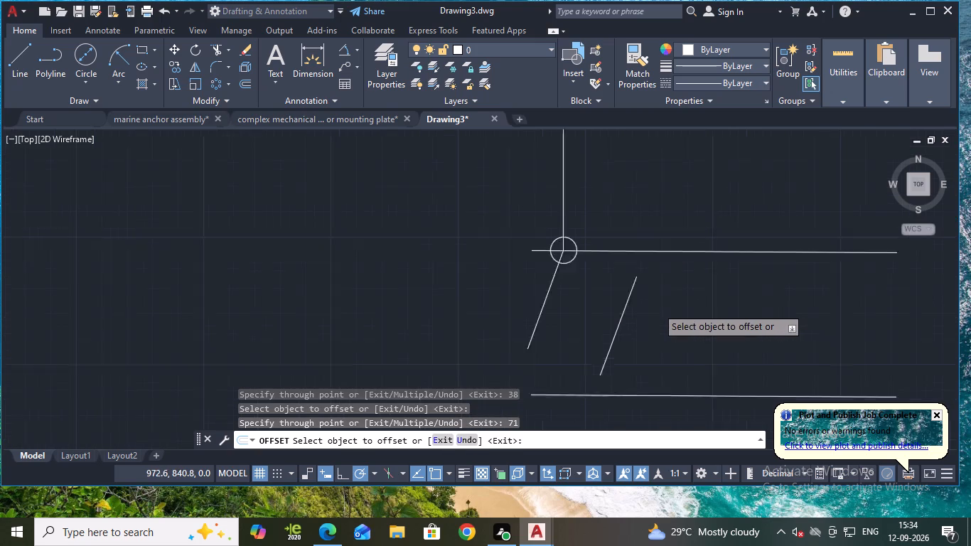
middle_drag(658, 307, 665, 223)
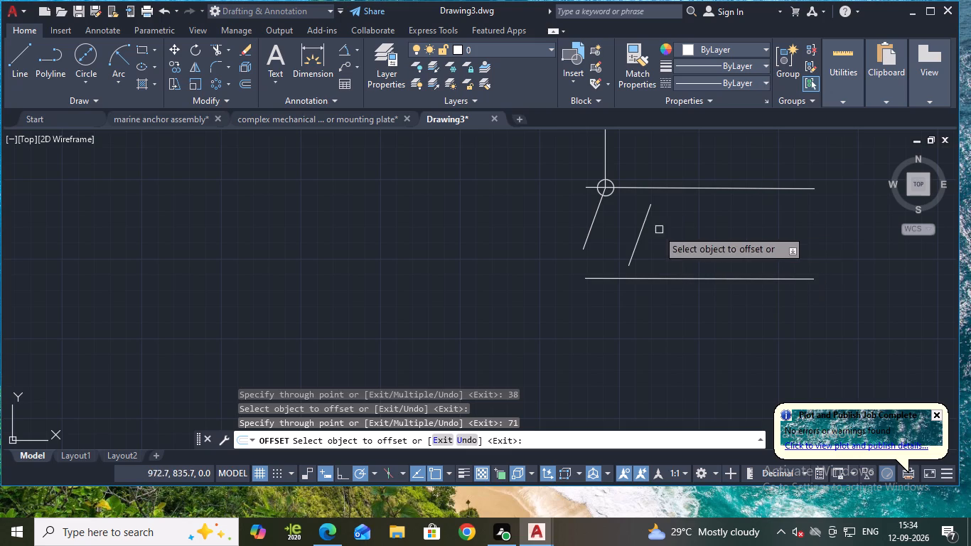
key(Escape)
Stretch the lower end of the offset sloping line along its own direction past the lower horizontal line.
click(643, 233)
click(632, 268)
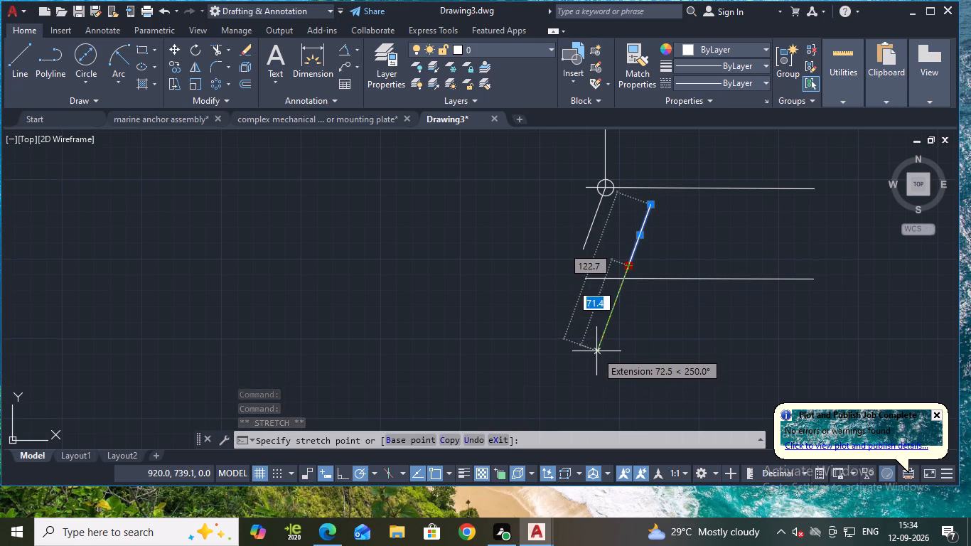
click(607, 326)
key(Escape)
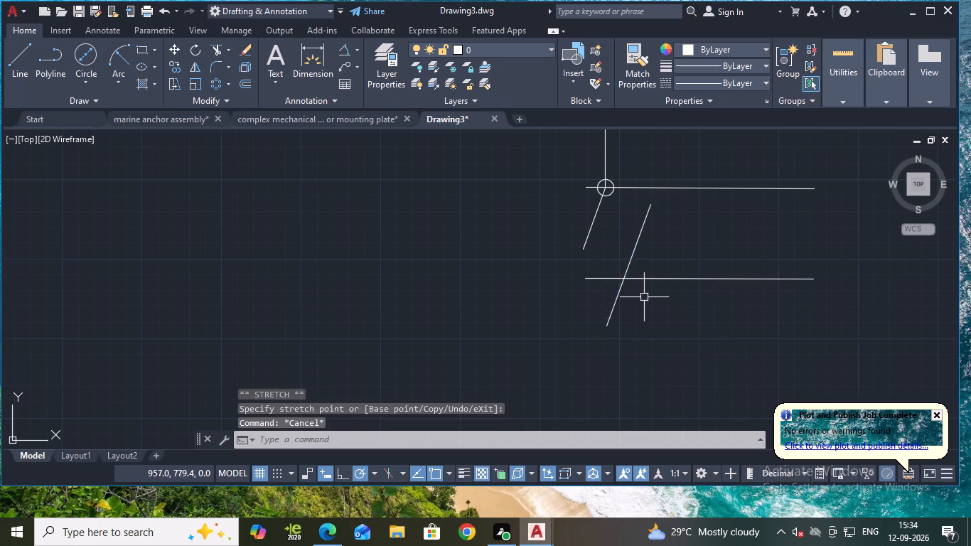
Lengthen the sloping line from the circle's centre to about 136 mm by stretching its lower end past the lower horizontal line.
click(587, 237)
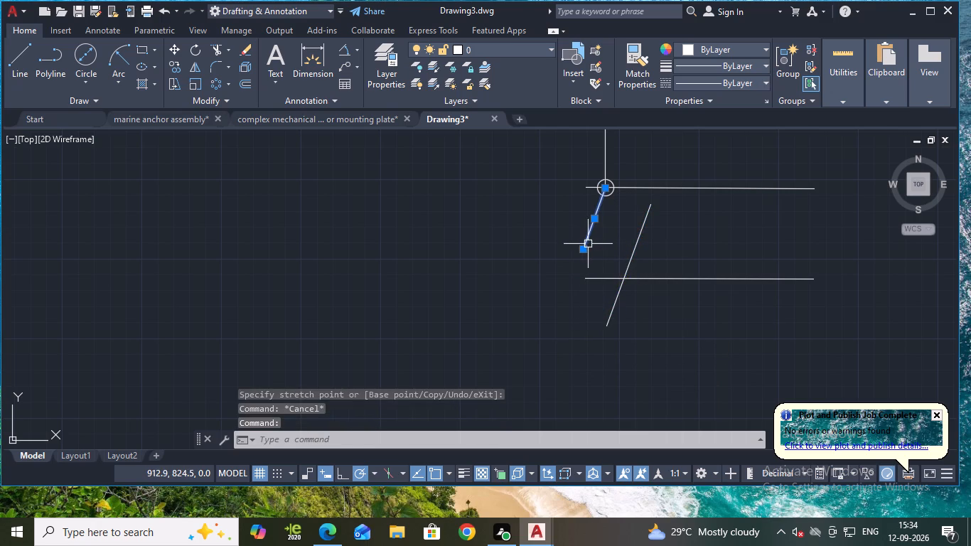
click(581, 252)
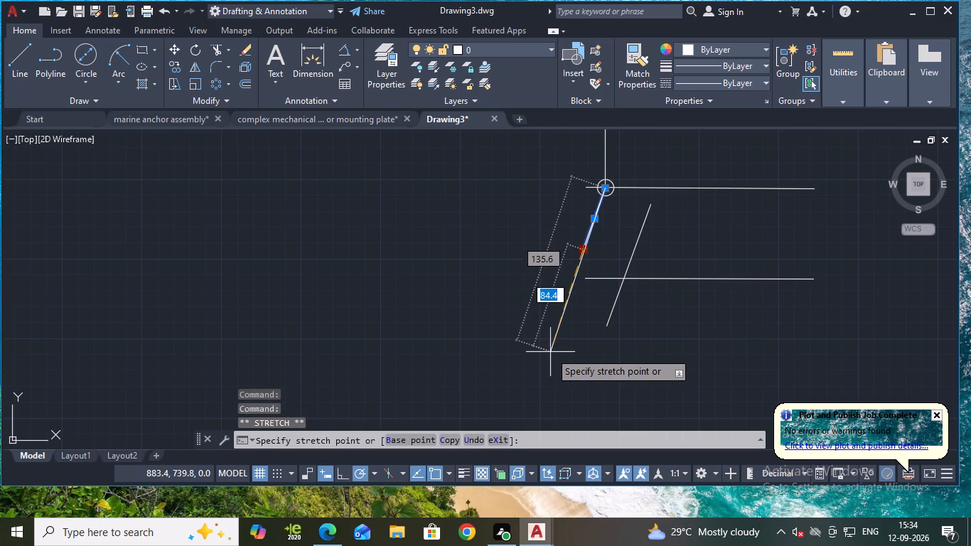
click(548, 352)
key(Escape)
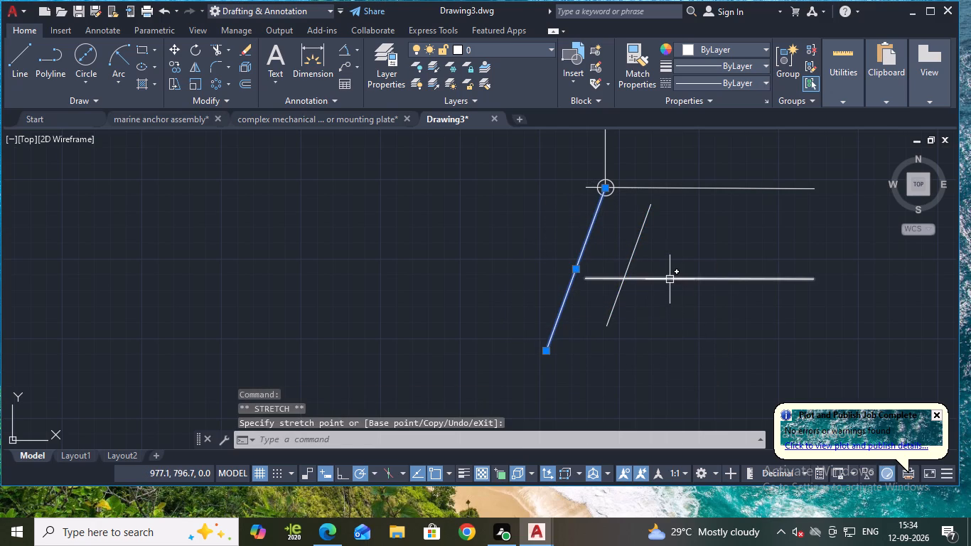
Stretch the left end of the lower horizontal line leftward so it crosses the sloping line from the circle's centre.
click(670, 279)
click(588, 278)
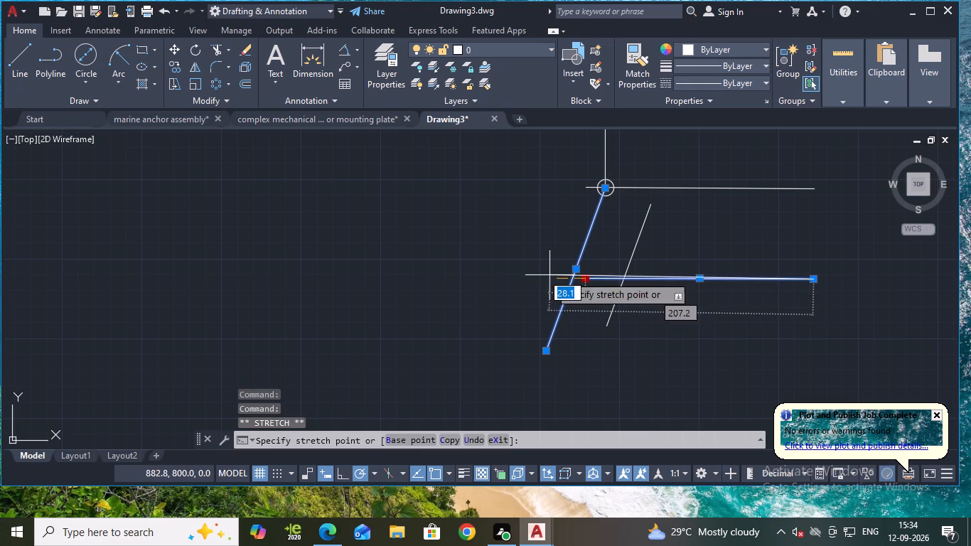
click(540, 279)
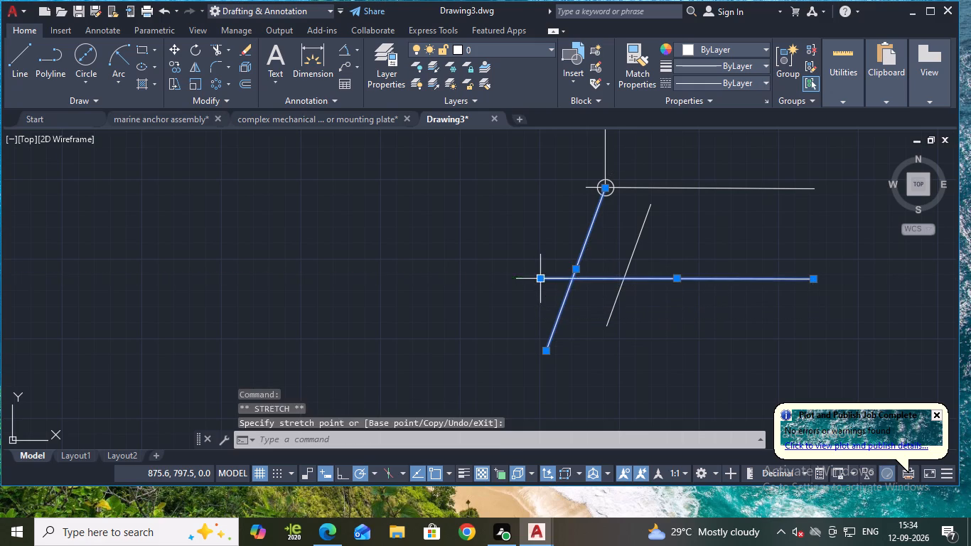
key(Escape)
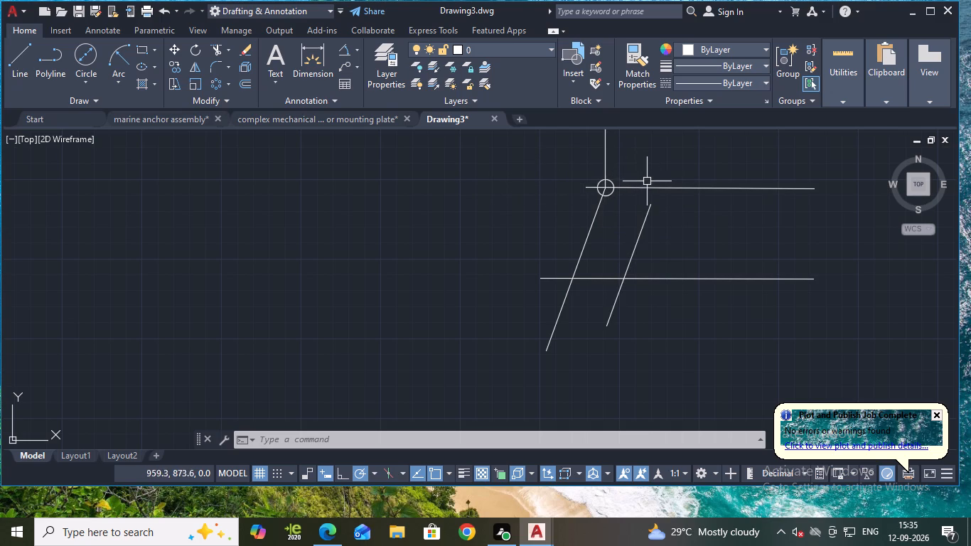
Offset the horizontal centre line through the circle 40 mm downward.
key(o)
key(Return)
key(Return)
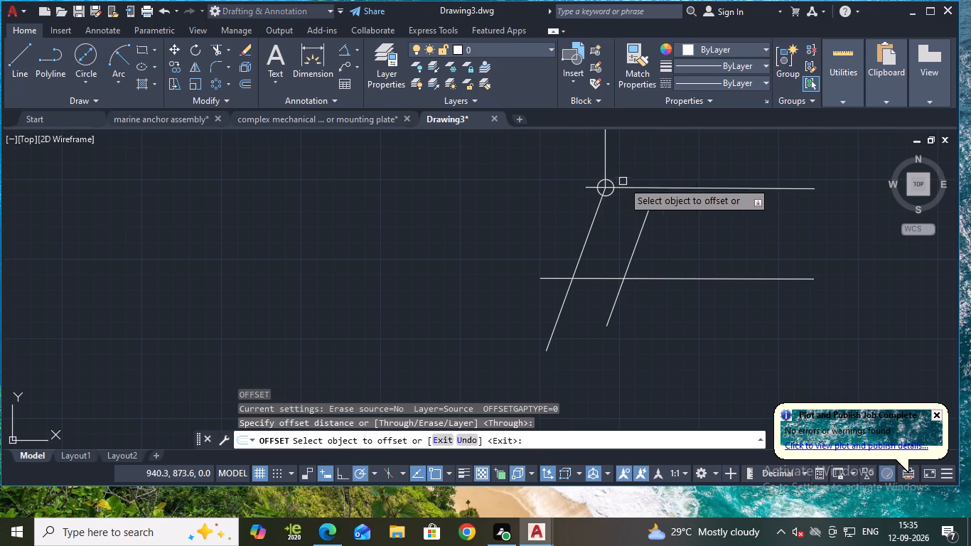
click(623, 185)
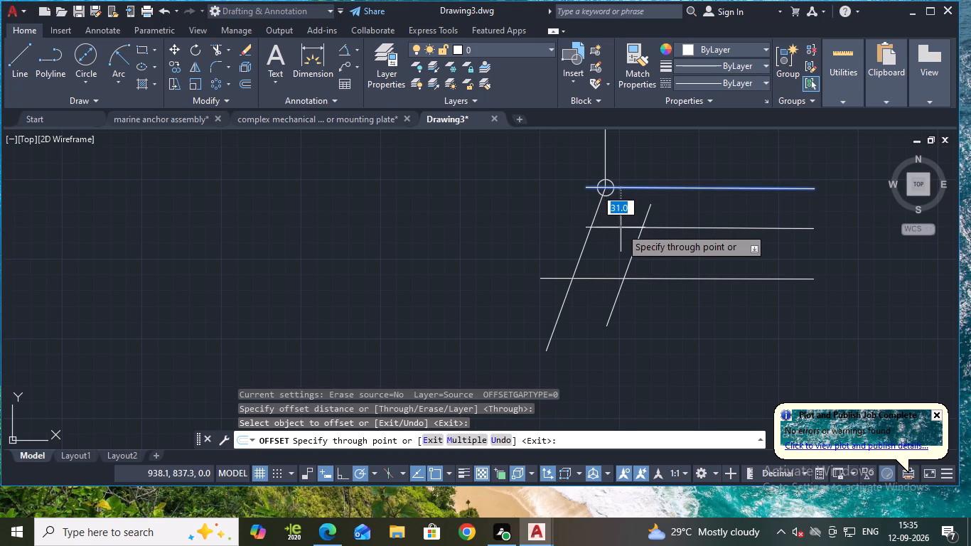
text(40)
key(Return)
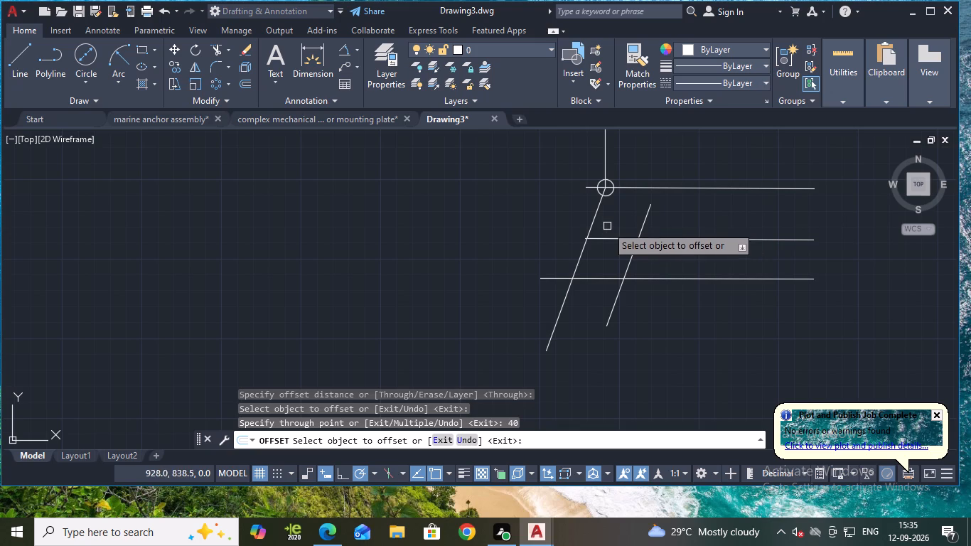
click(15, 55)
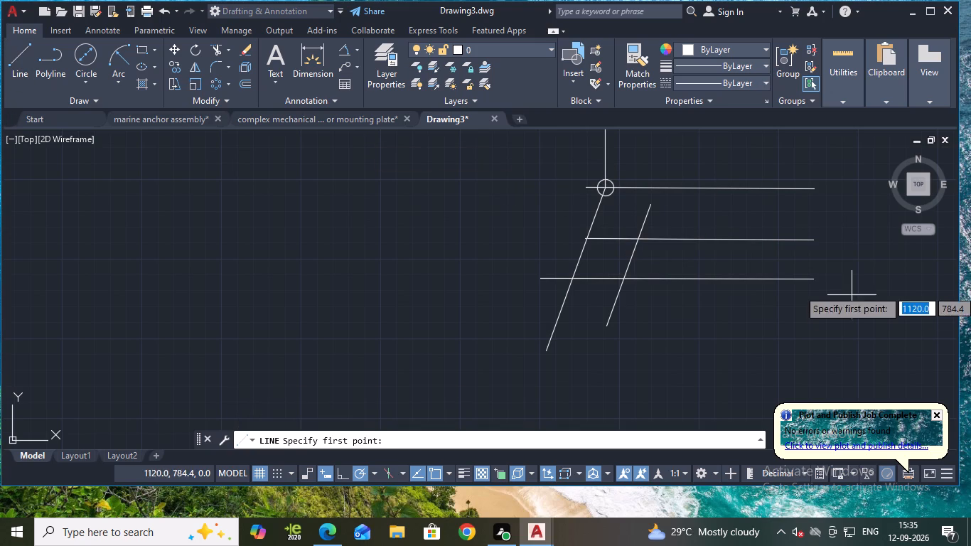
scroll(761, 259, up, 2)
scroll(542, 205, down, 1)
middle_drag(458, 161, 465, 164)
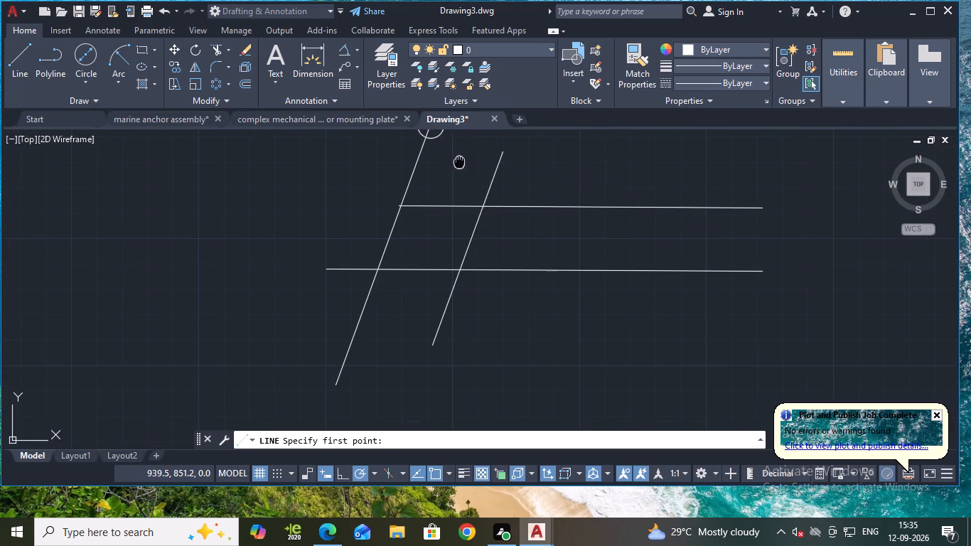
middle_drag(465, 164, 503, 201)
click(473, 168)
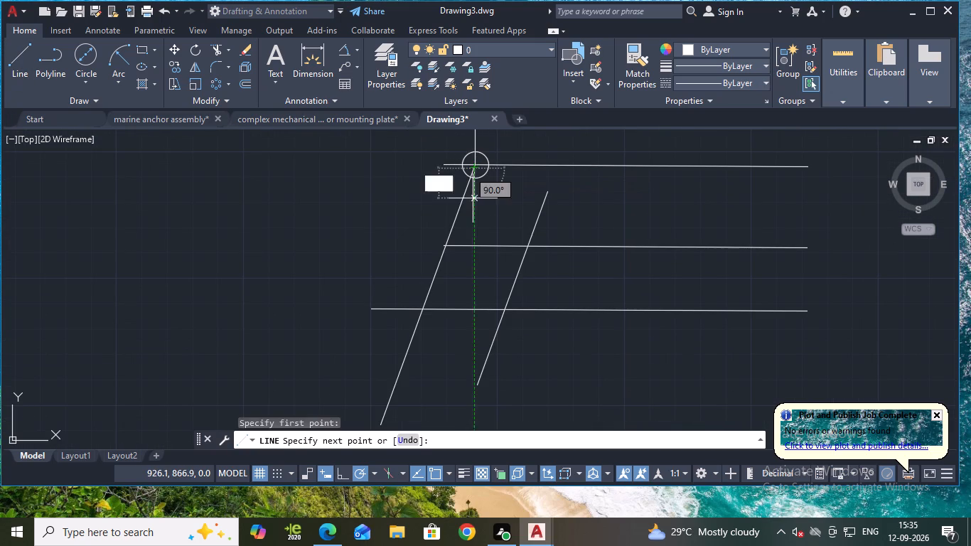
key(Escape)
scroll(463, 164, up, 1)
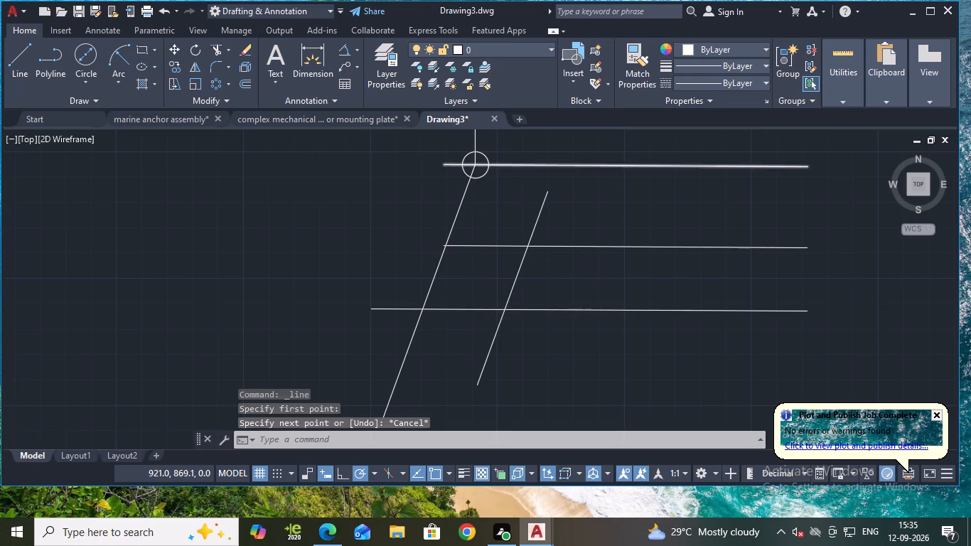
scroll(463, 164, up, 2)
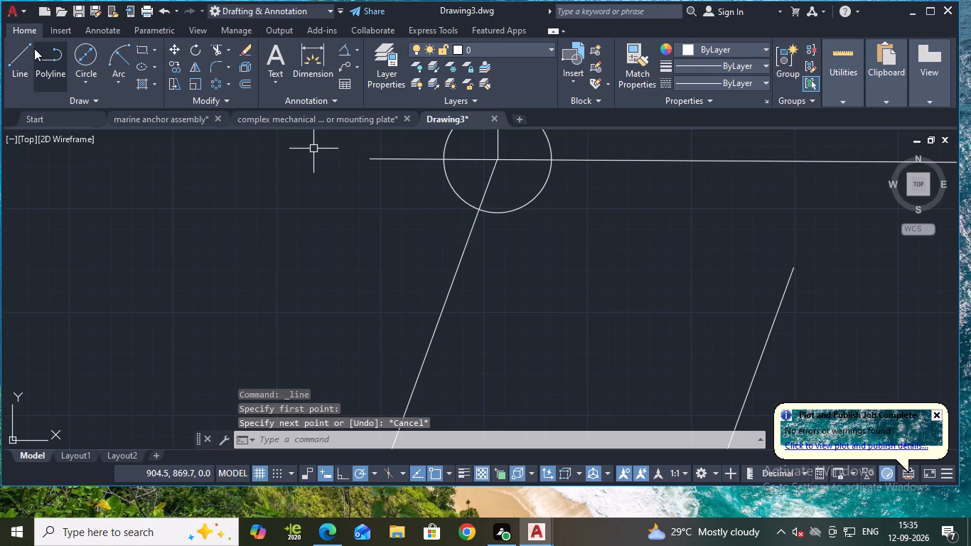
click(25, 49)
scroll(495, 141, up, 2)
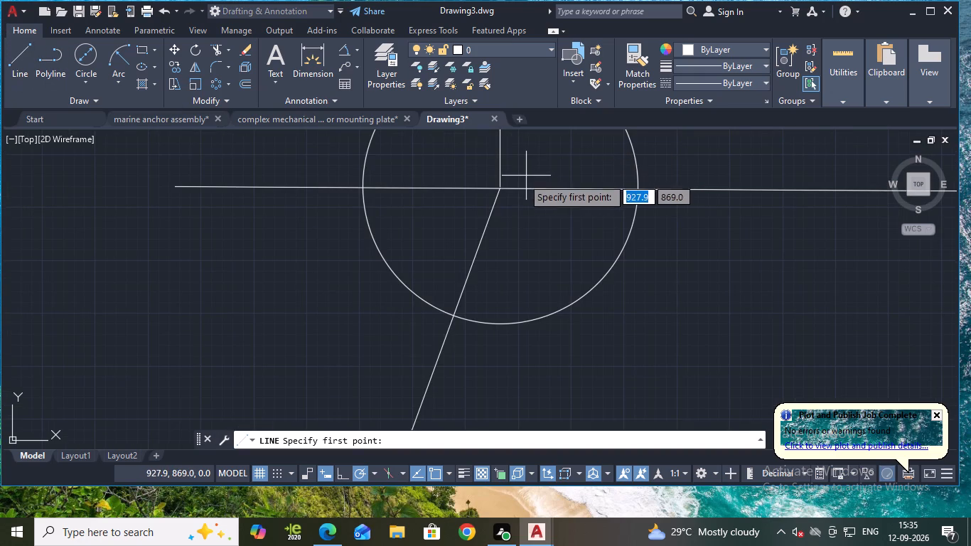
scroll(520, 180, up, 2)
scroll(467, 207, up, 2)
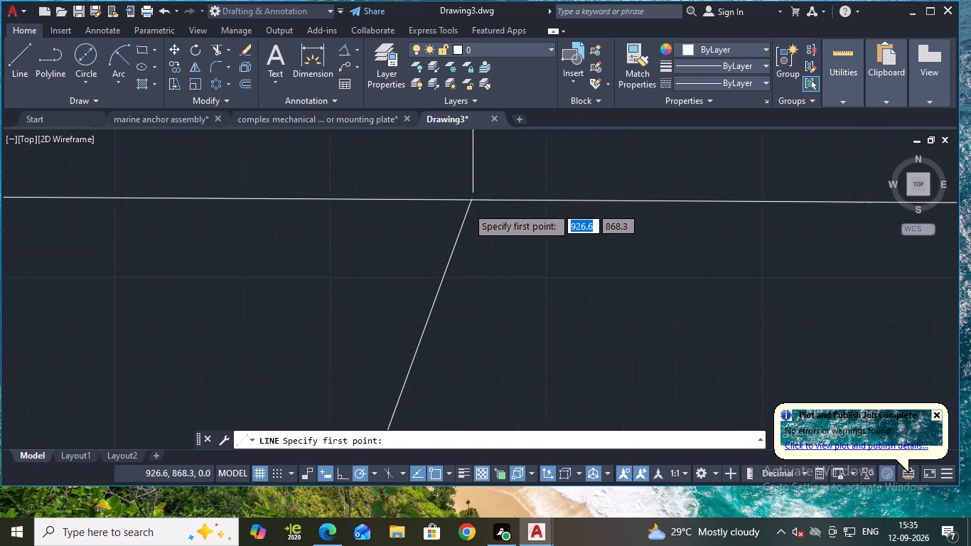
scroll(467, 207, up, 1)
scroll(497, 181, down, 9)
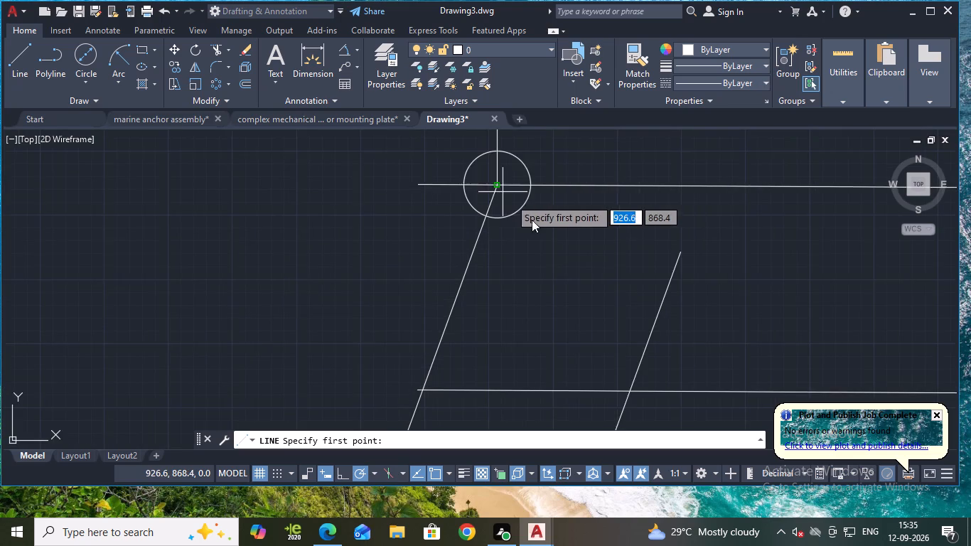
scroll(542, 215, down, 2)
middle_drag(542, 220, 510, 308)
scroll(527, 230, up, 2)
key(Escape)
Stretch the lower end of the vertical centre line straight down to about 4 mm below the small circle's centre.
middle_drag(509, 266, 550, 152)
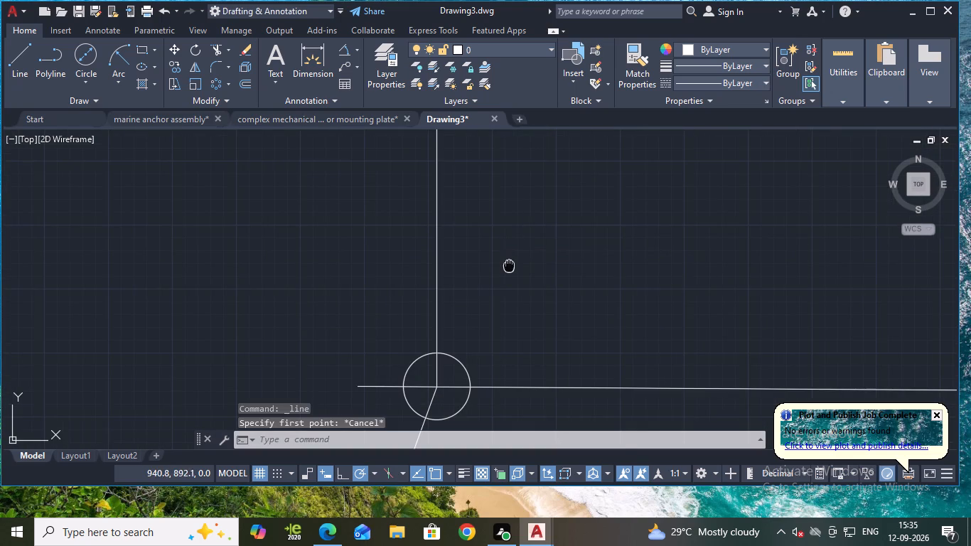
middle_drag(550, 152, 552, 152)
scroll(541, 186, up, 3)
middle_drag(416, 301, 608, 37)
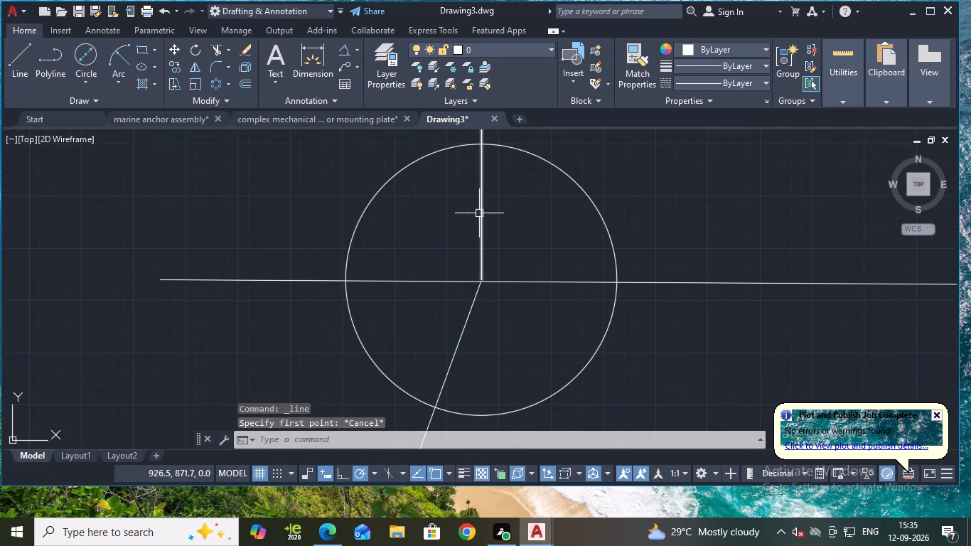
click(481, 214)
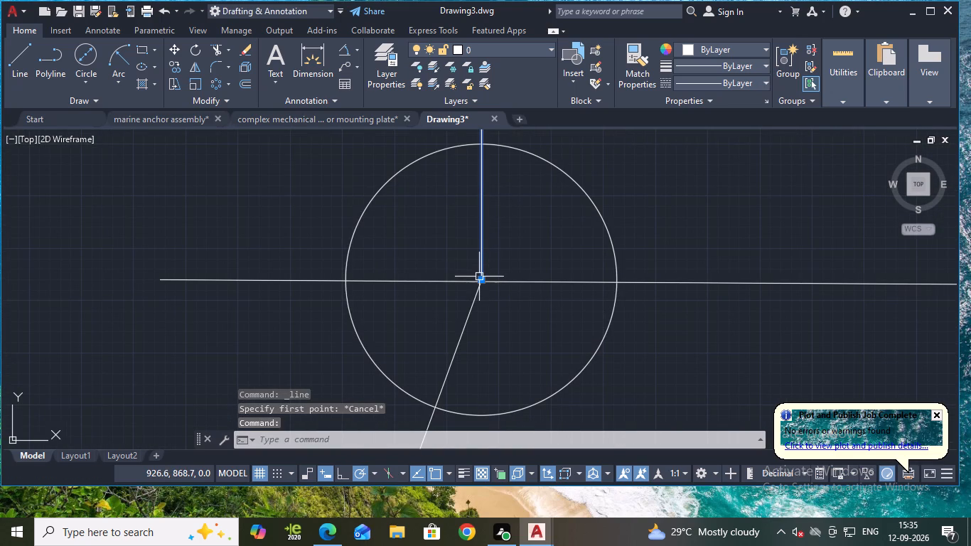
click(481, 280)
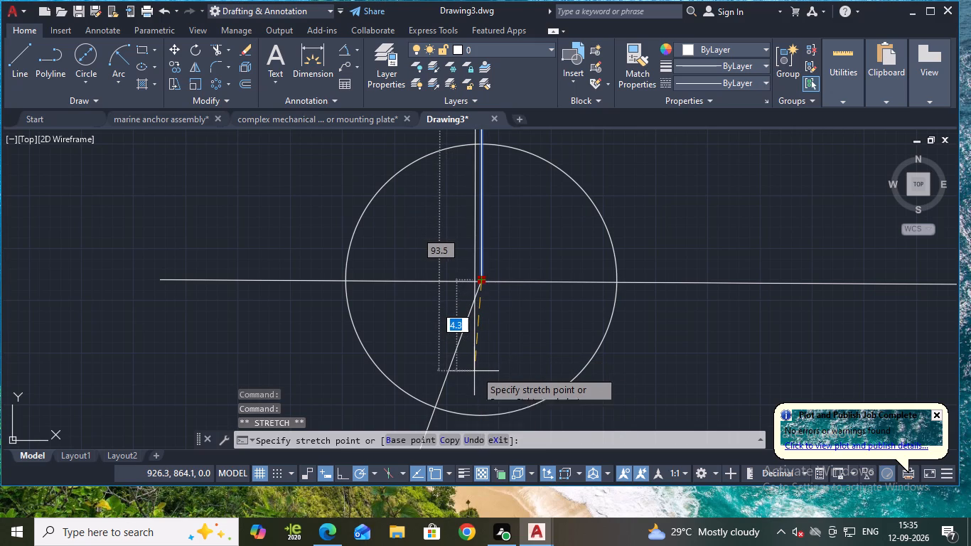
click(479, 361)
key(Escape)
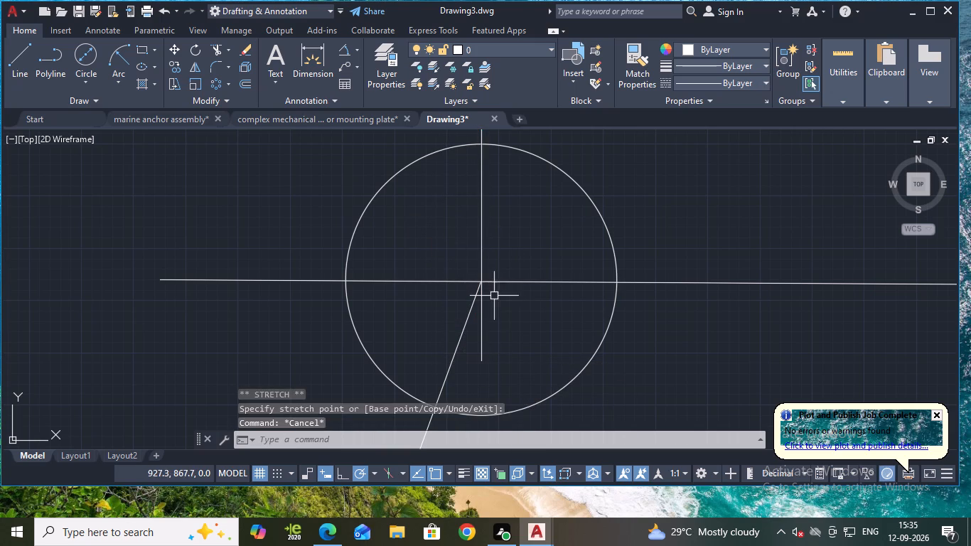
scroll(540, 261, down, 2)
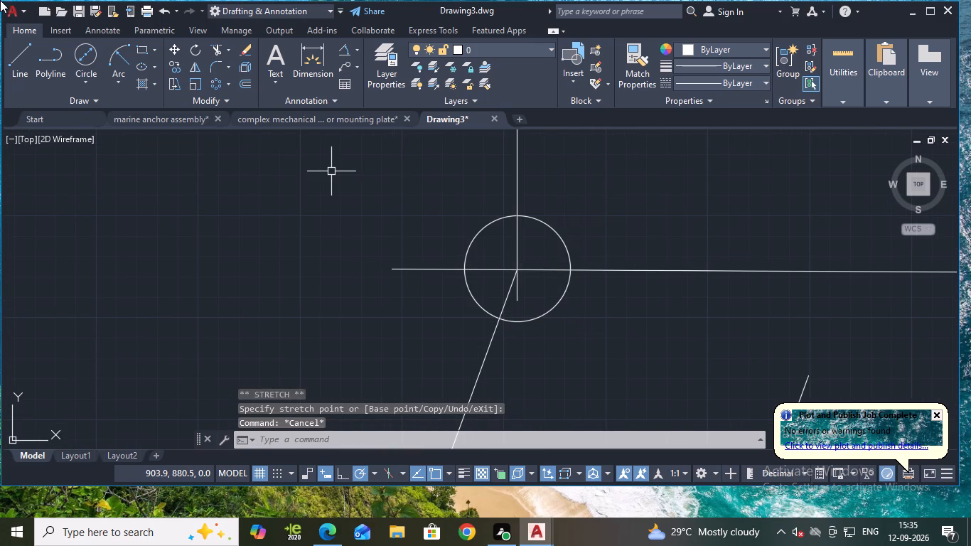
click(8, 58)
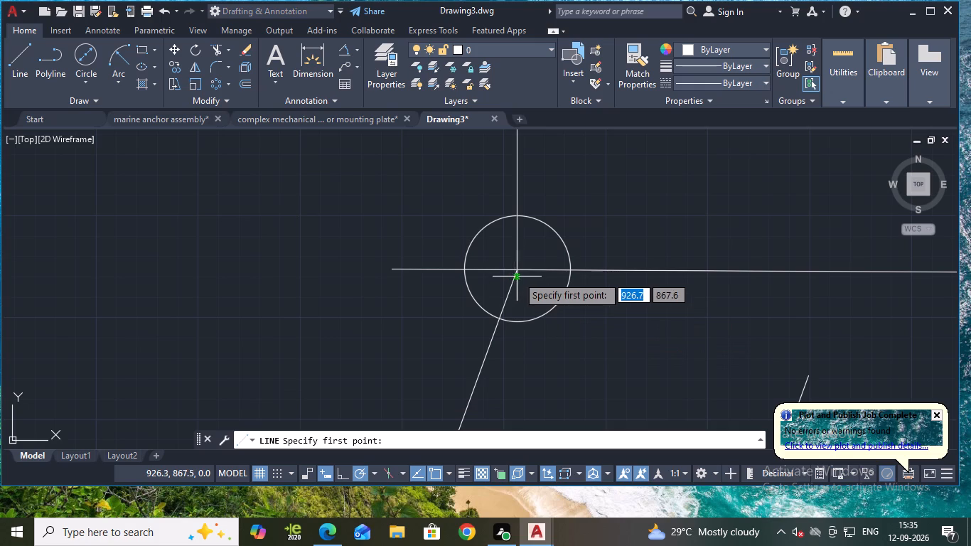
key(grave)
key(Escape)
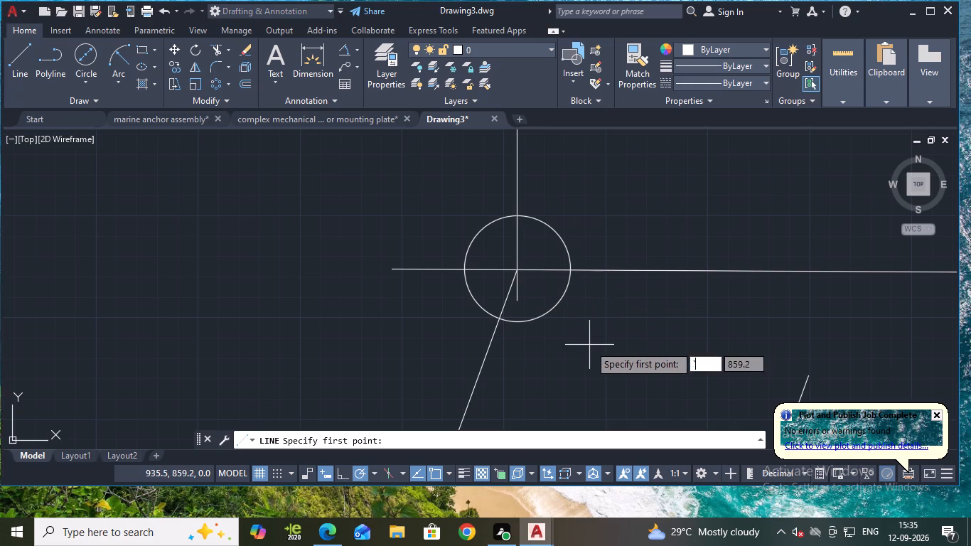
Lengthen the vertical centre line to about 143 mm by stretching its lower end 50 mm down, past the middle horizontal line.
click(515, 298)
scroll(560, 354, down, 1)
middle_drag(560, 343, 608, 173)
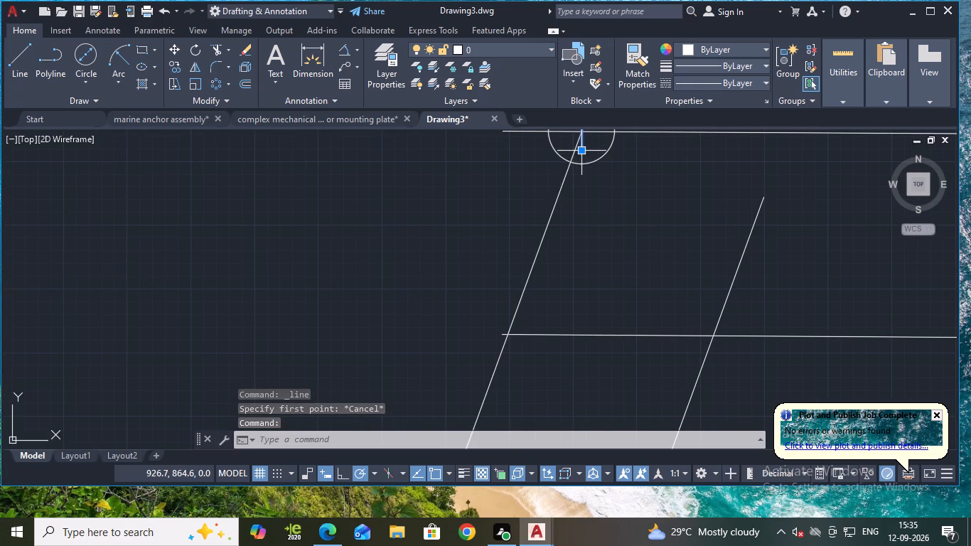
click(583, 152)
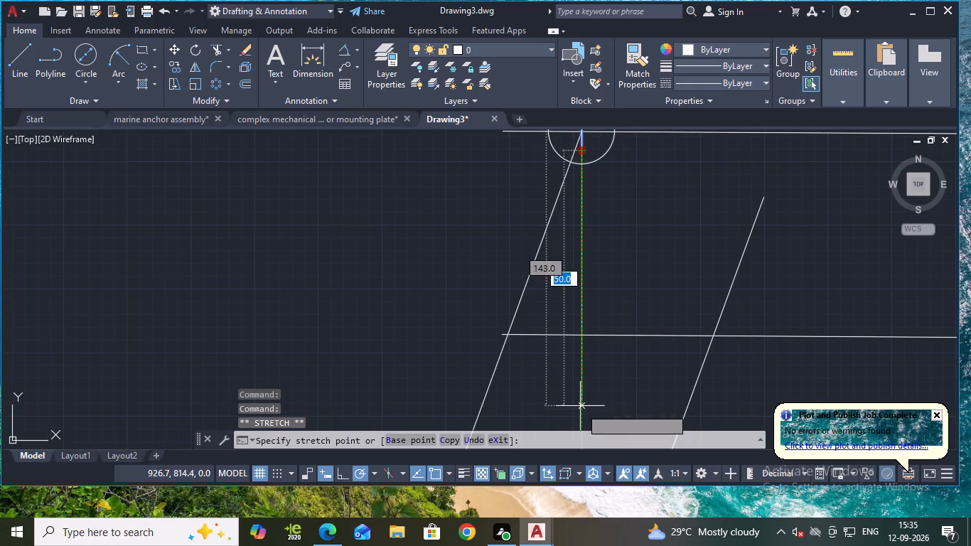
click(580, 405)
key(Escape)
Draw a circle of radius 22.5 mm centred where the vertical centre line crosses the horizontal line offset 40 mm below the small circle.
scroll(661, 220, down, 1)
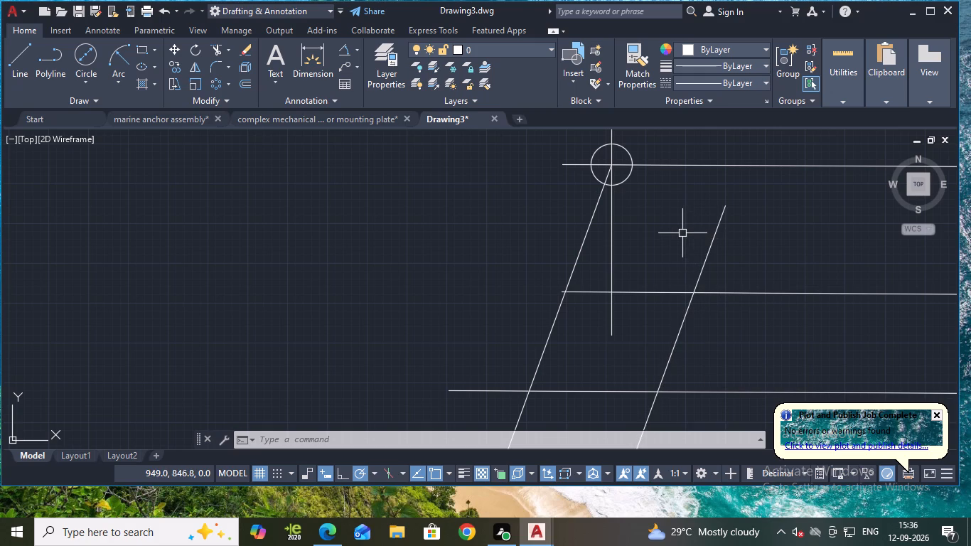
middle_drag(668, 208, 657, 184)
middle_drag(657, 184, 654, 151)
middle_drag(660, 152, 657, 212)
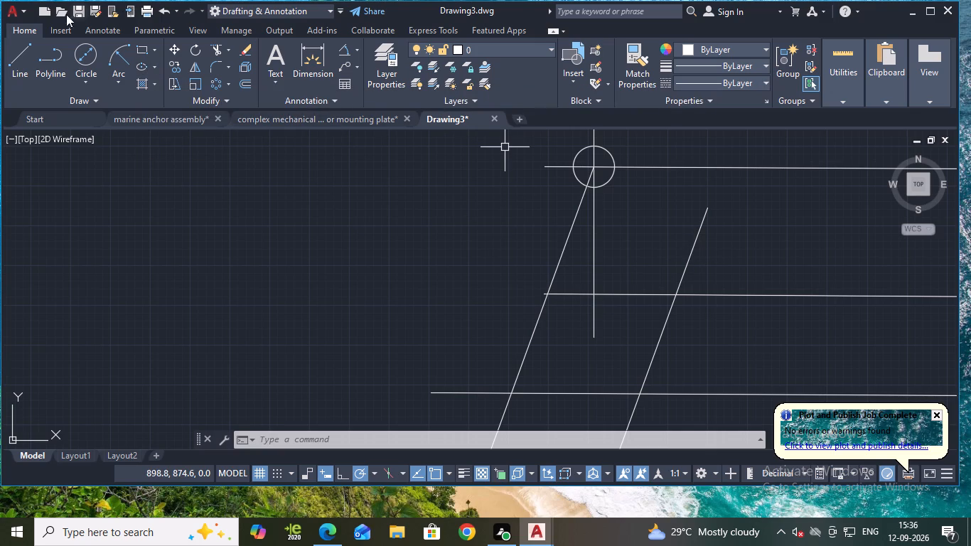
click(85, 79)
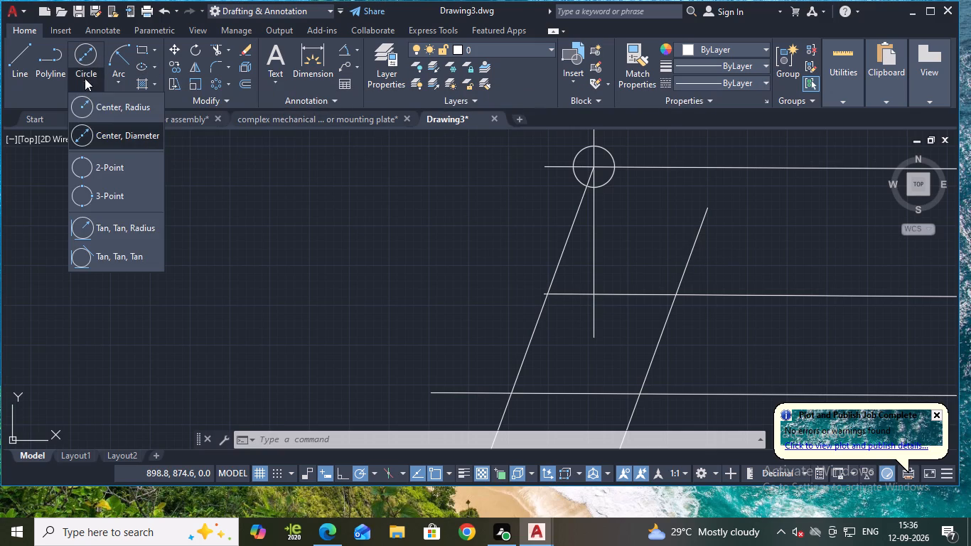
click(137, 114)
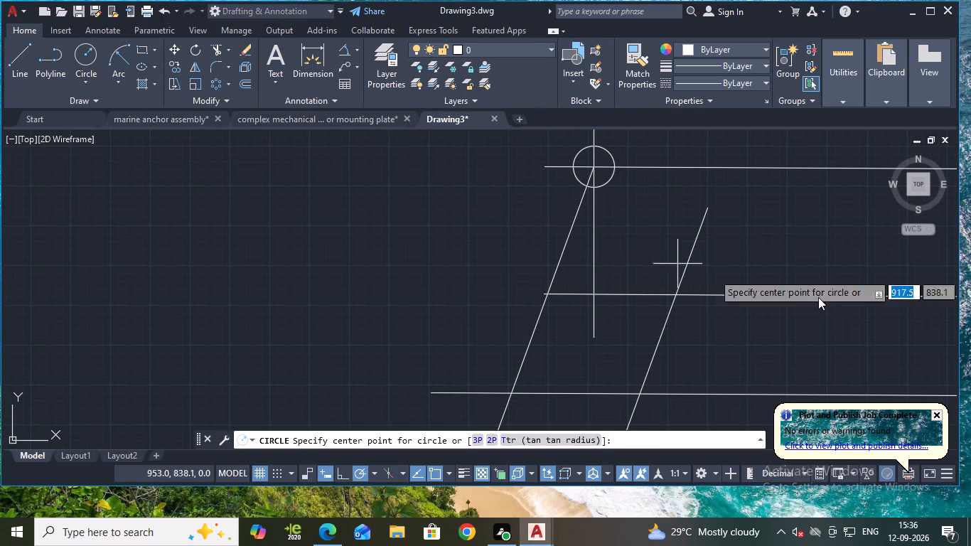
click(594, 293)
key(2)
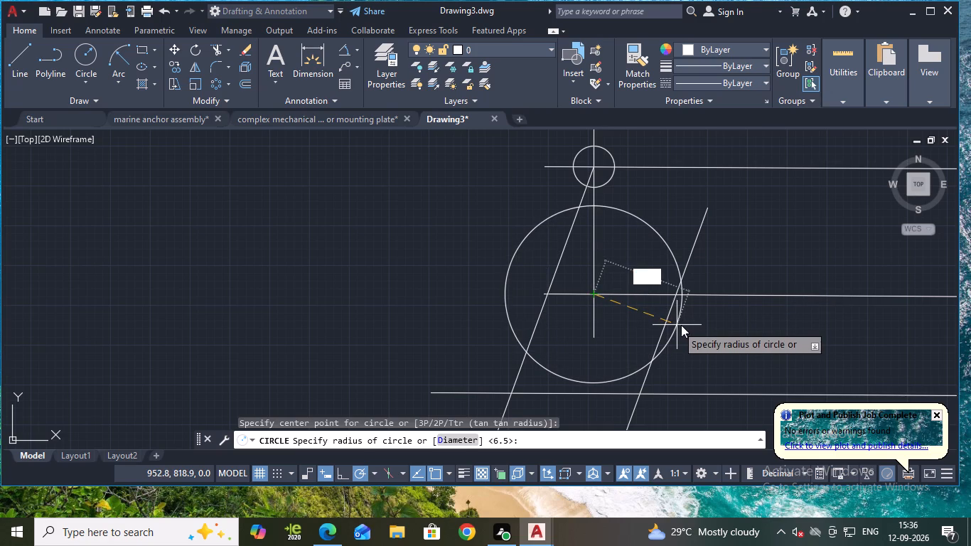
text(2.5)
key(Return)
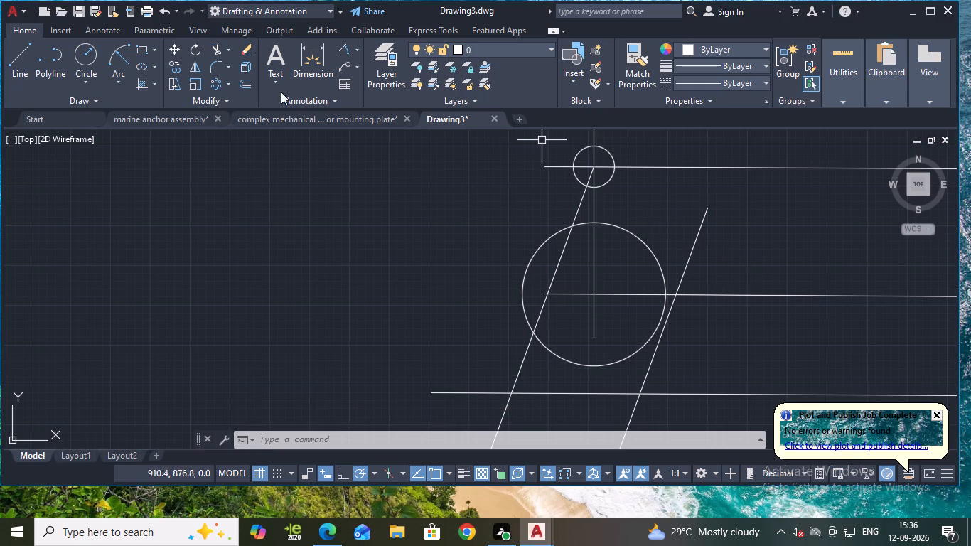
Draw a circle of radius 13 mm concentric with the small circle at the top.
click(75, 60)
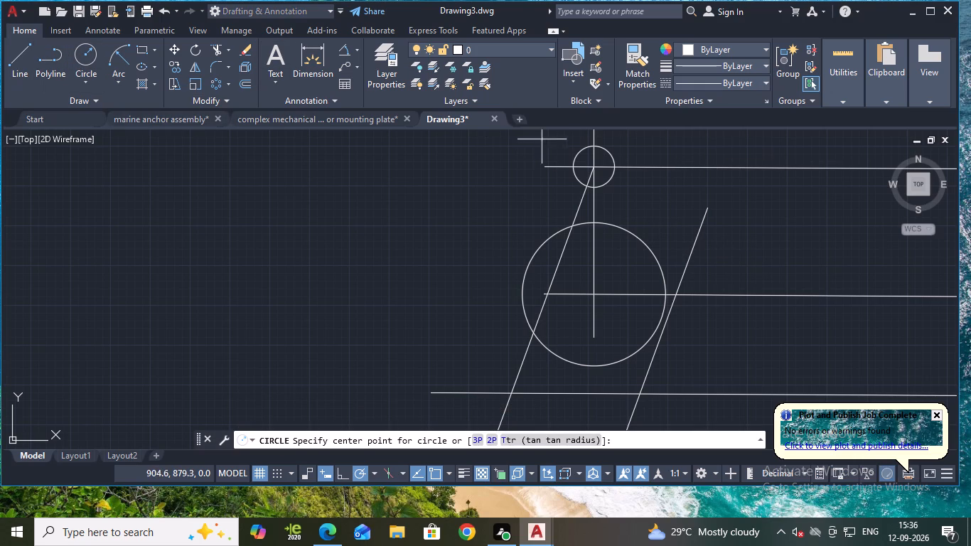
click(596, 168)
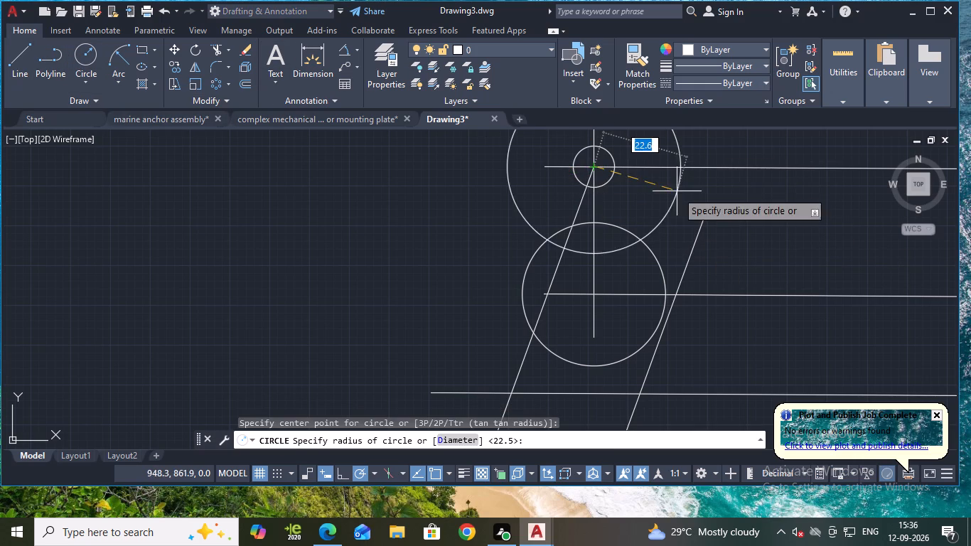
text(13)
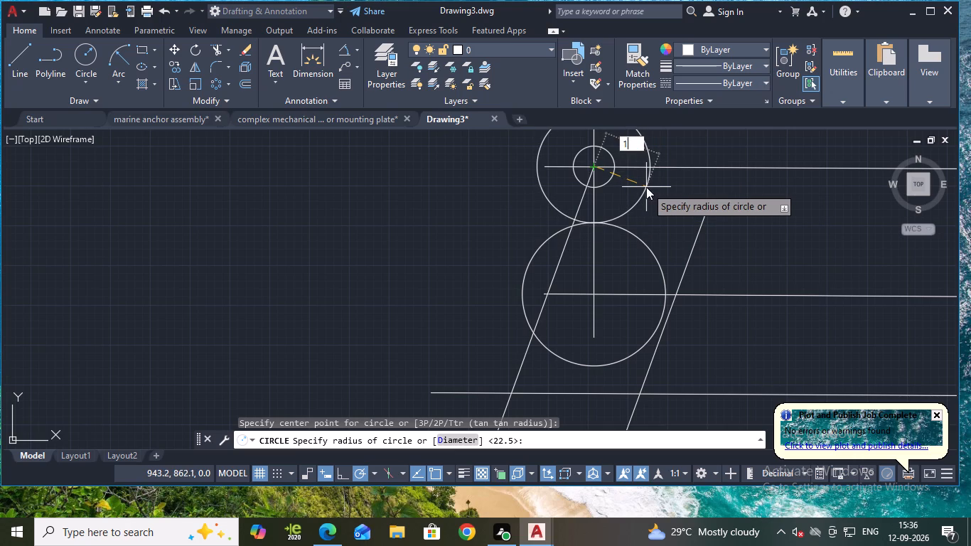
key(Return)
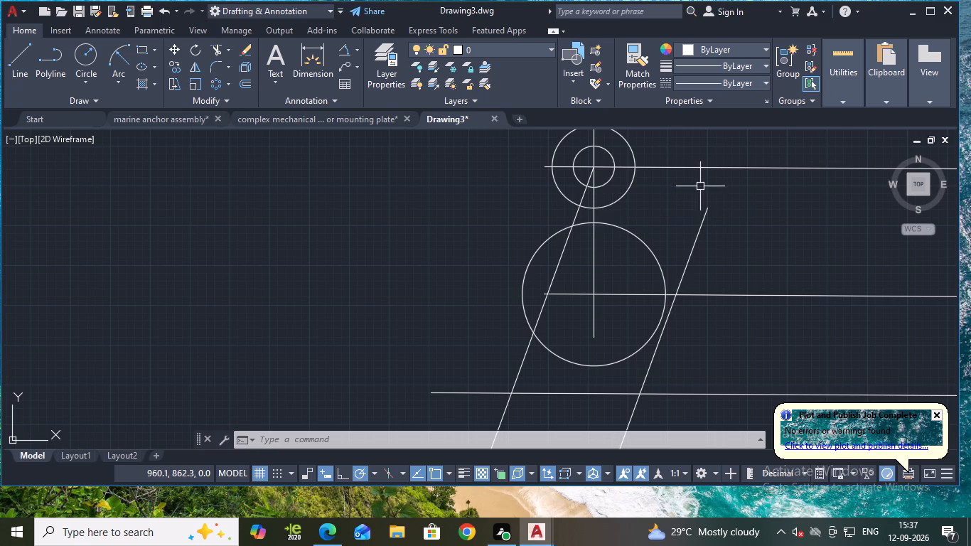
Undo the two added circles, the line stretches and the offset lines, back to the 13 mm circle with its vertical, horizontal and sloping lines.
middle_drag(700, 186, 672, 227)
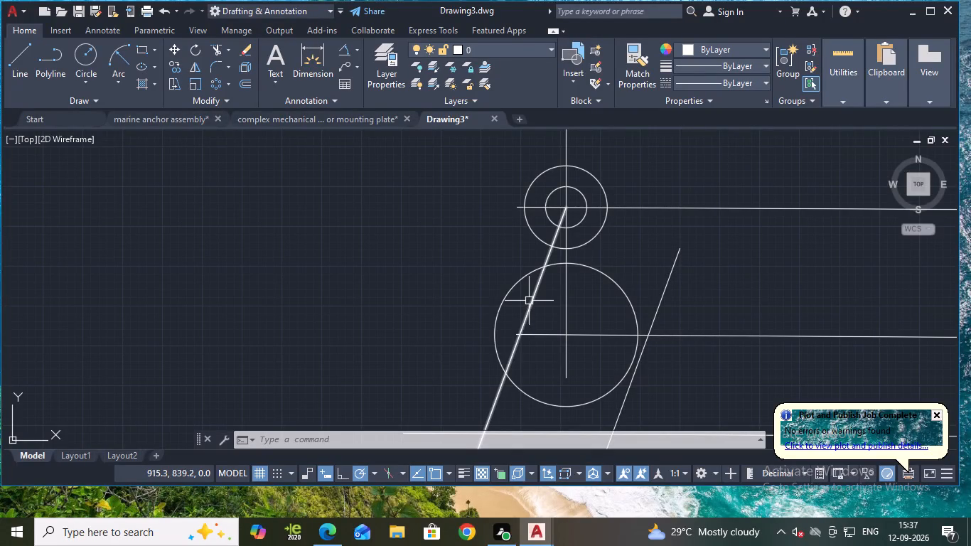
key(ctrl+z)
key(ctrl+z)
key(ctrl+z)
key(ctrl+z)
key(ctrl+z)
key(ctrl+z)
key(ctrl+z)
key(ctrl+z)
key(ctrl+z)
key(ctrl+z)
key(ctrl+z)
key(ctrl+z)
key(ctrl+z)
key(ctrl+z)
key(ctrl+z)
key(ctrl+z)
key(ctrl+z)
key(ctrl+z)
key(ctrl+z)
key(ctrl+z)
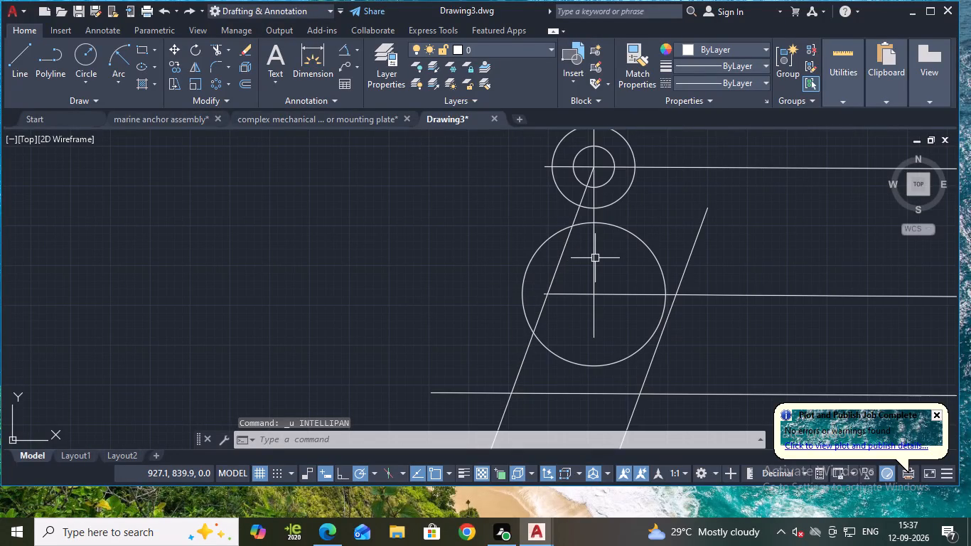
key(ctrl+z)
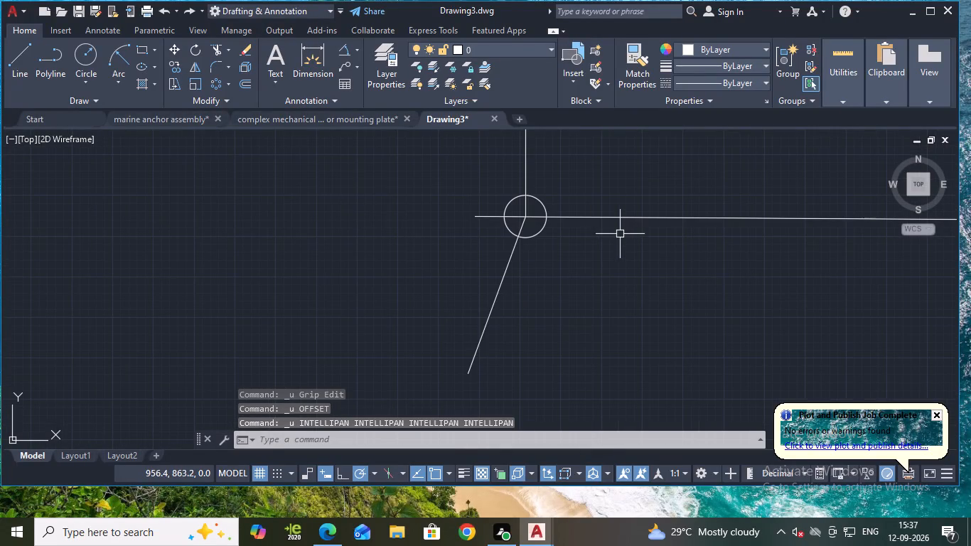
Erase the sloping line, the horizontal centre line and the vertical centre line, keeping only the 13 mm circle.
click(508, 262)
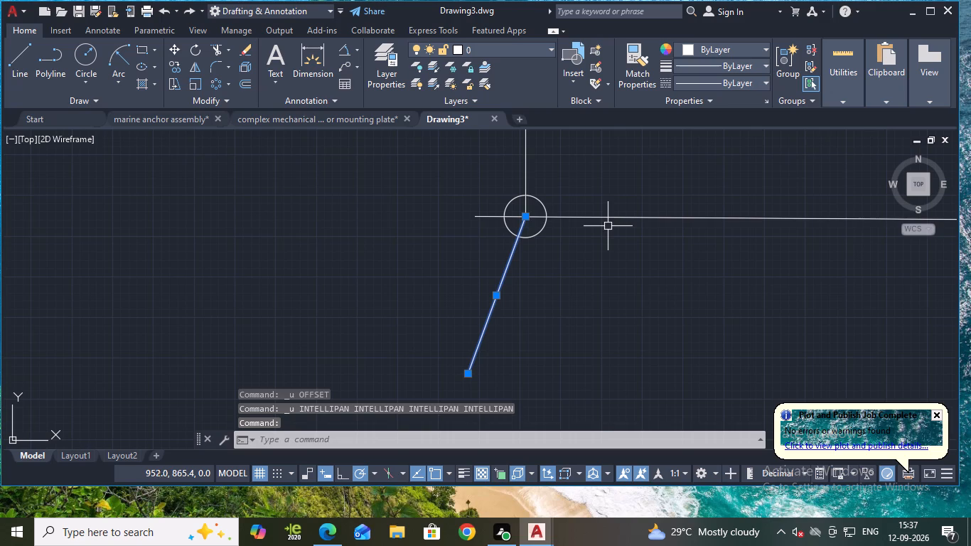
click(596, 218)
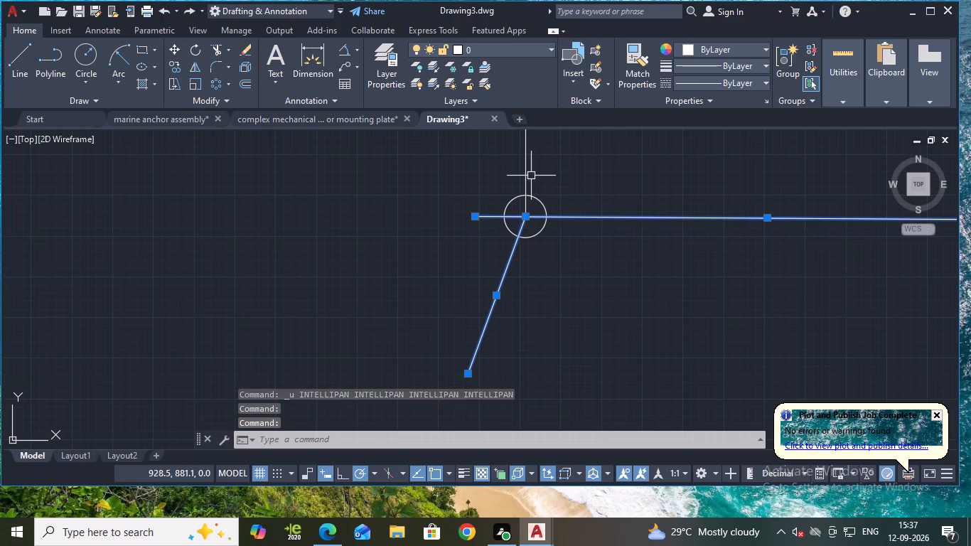
click(527, 176)
key(e)
key(Return)
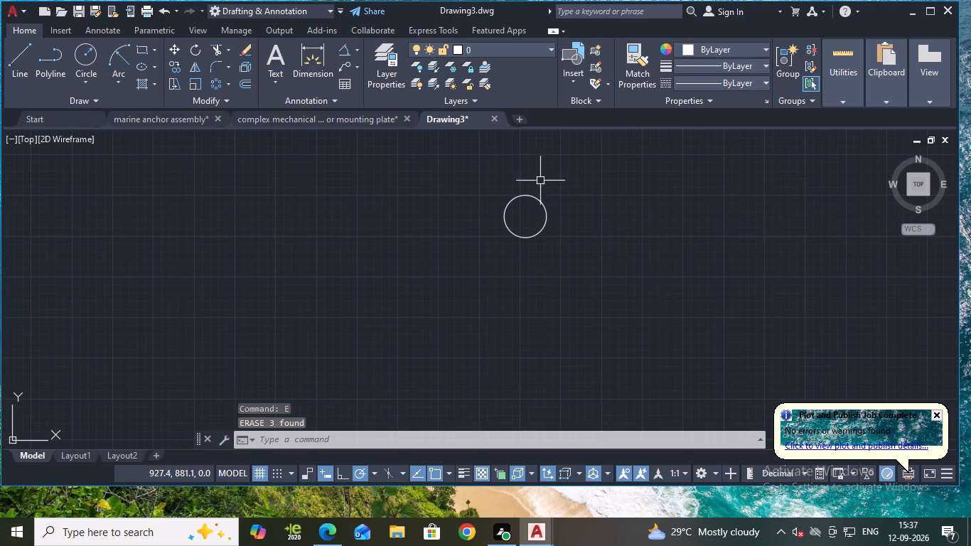
Draw a horizontal line about 185 mm long to the right from the centre of the 13 mm circle.
middle_click(660, 223)
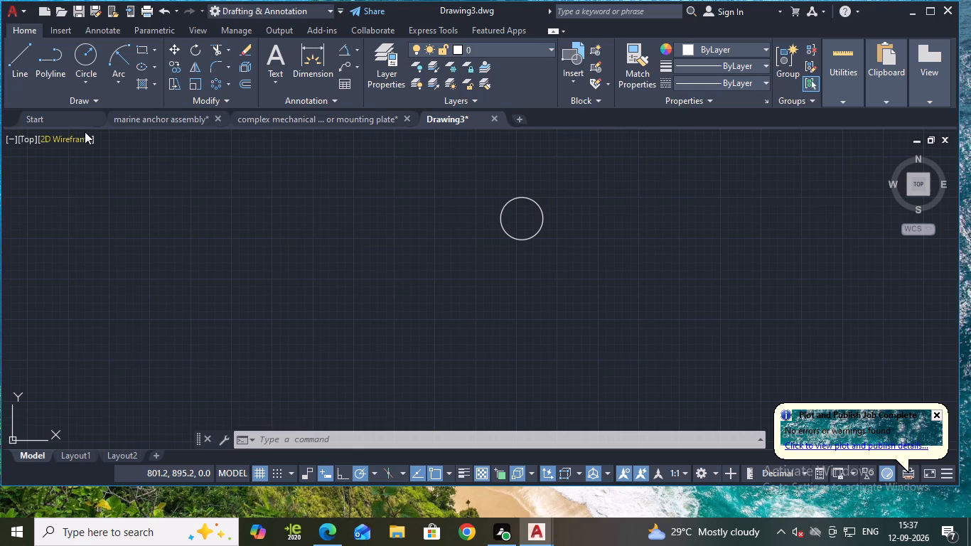
click(16, 57)
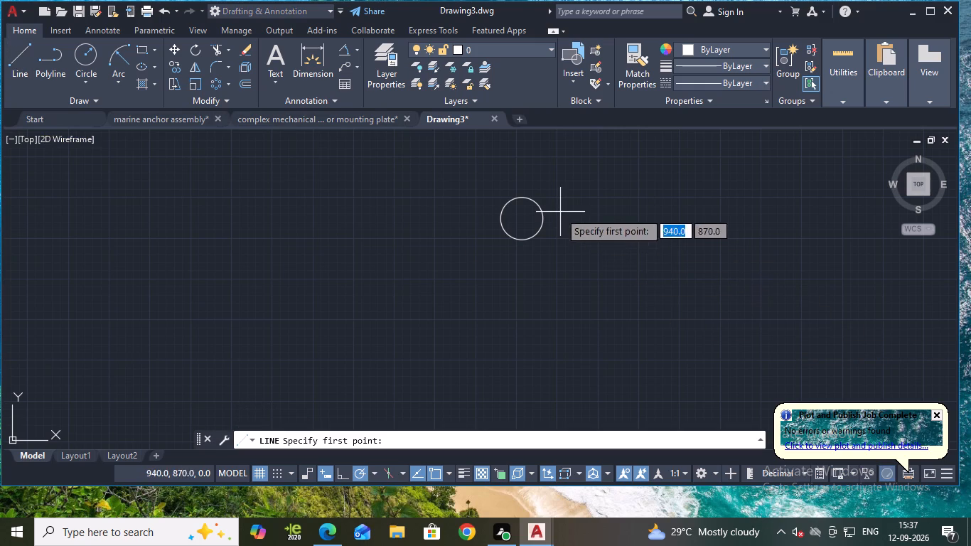
click(521, 218)
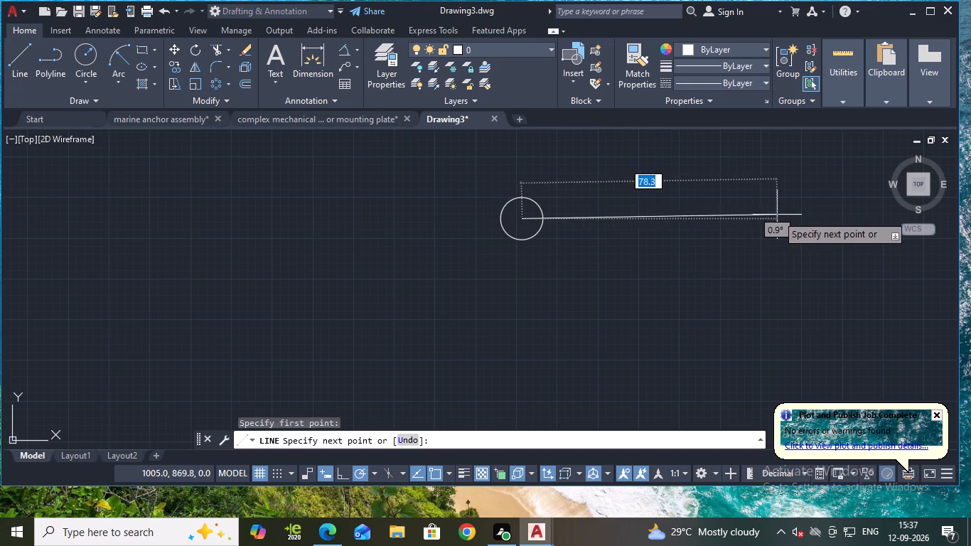
middle_drag(793, 217, 525, 254)
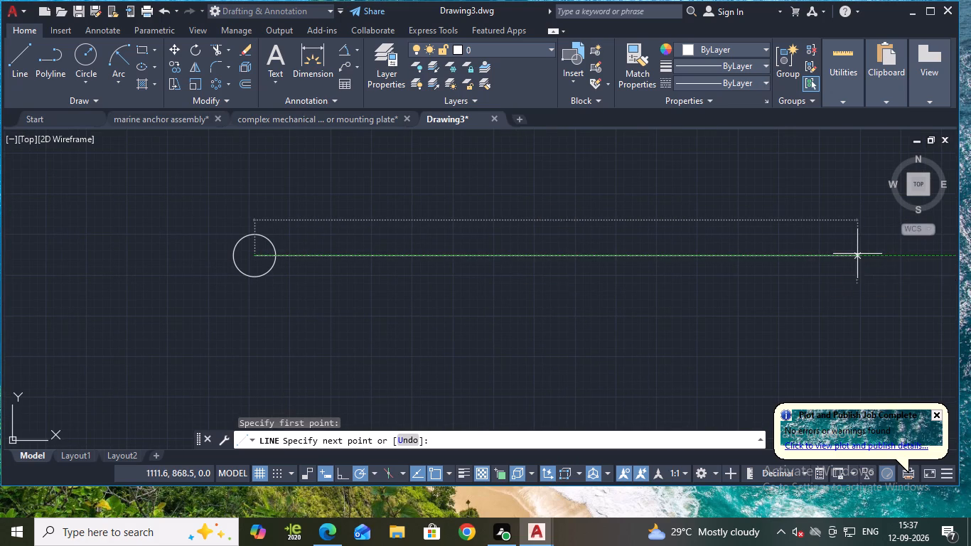
click(857, 254)
key(Escape)
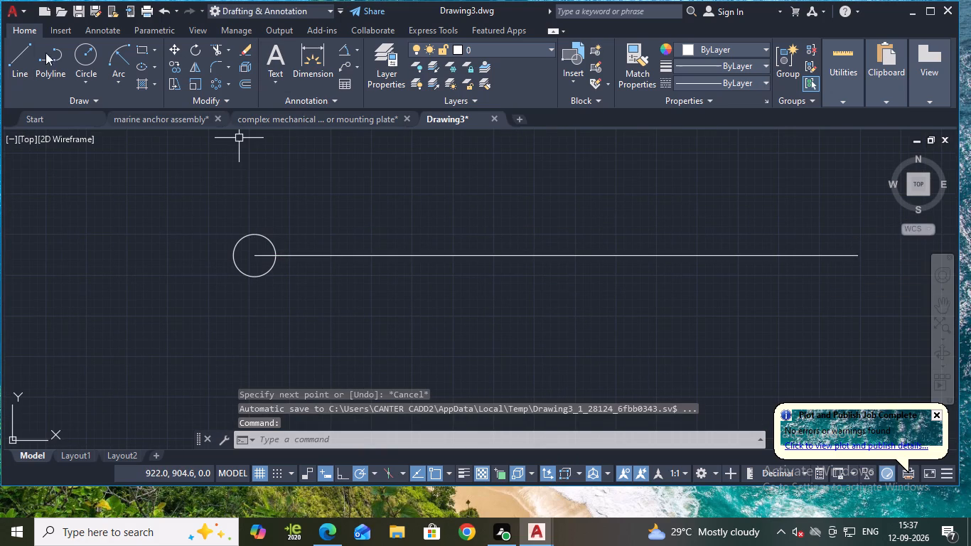
Draw a vertical line about 95 mm long upward from the centre of the 13 mm circle.
click(16, 55)
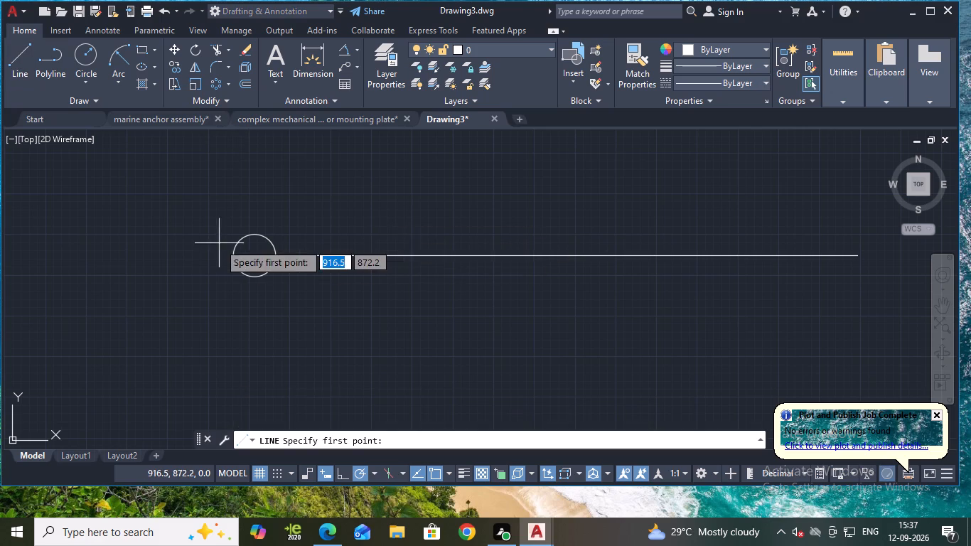
scroll(218, 242, up, 2)
click(306, 277)
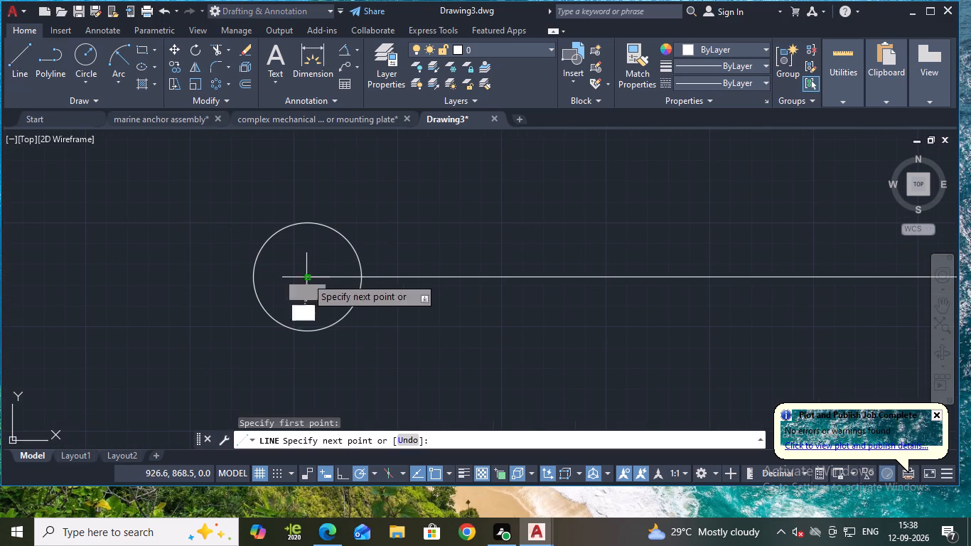
middle_drag(296, 208, 305, 365)
scroll(297, 330, down, 3)
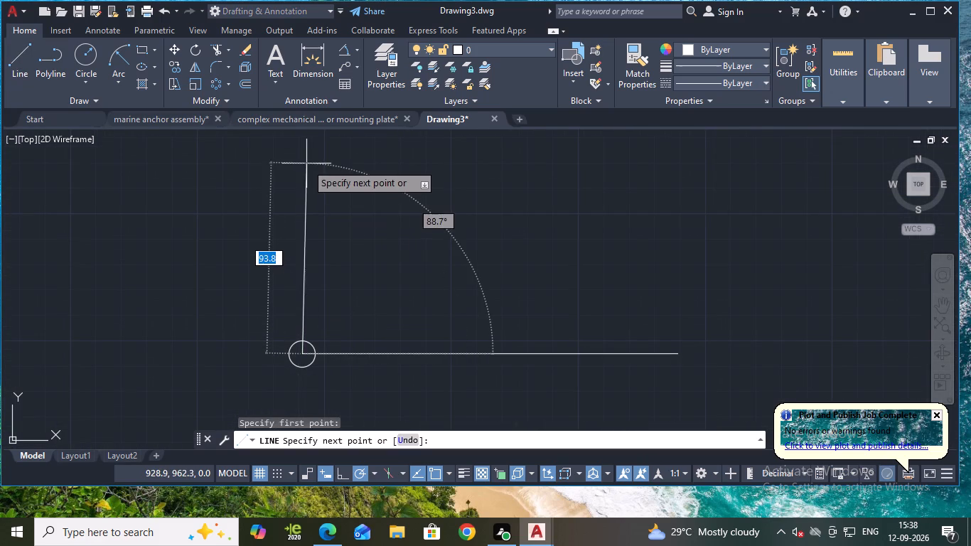
click(303, 161)
key(Escape)
middle_click(356, 244)
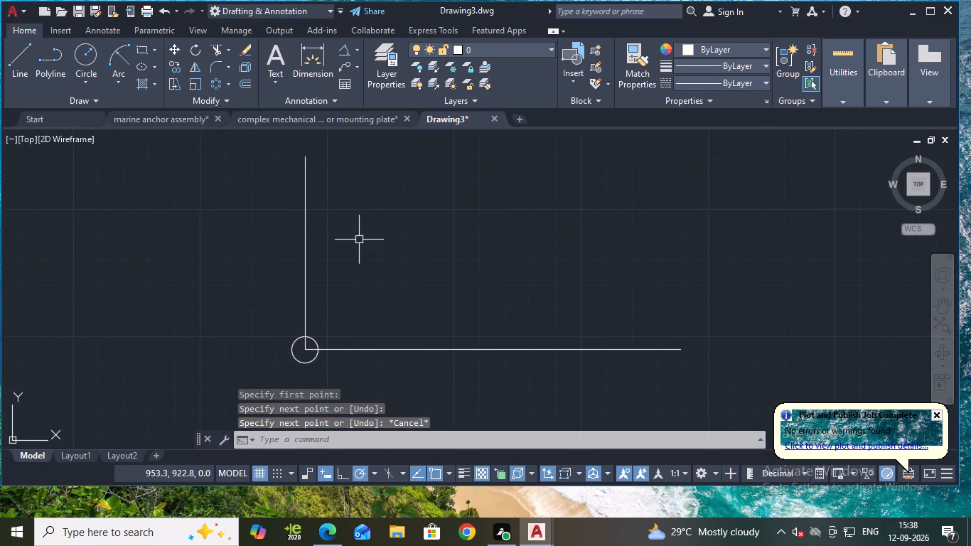
Offset the vertical line through the small circle's centre 128.5 mm to the right.
key(o)
key(Return)
key(Return)
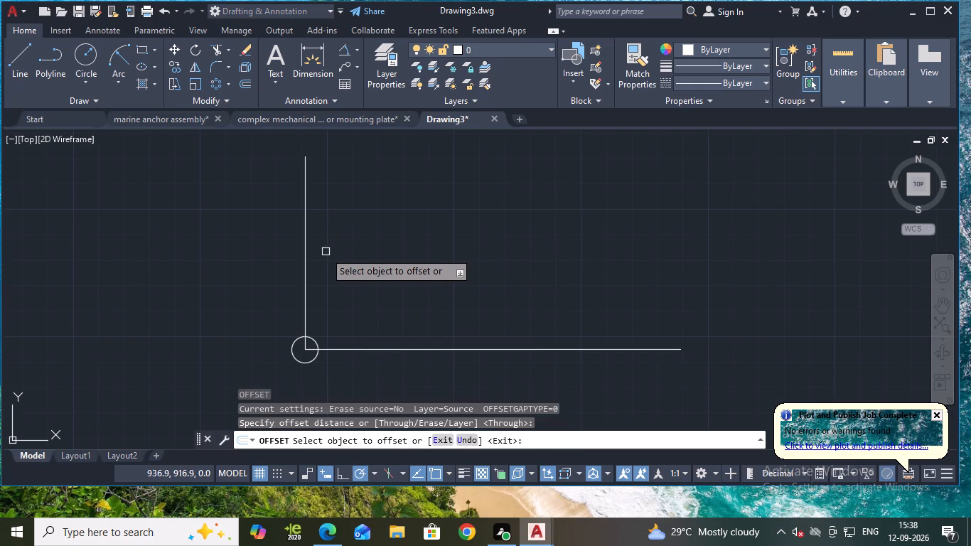
click(307, 255)
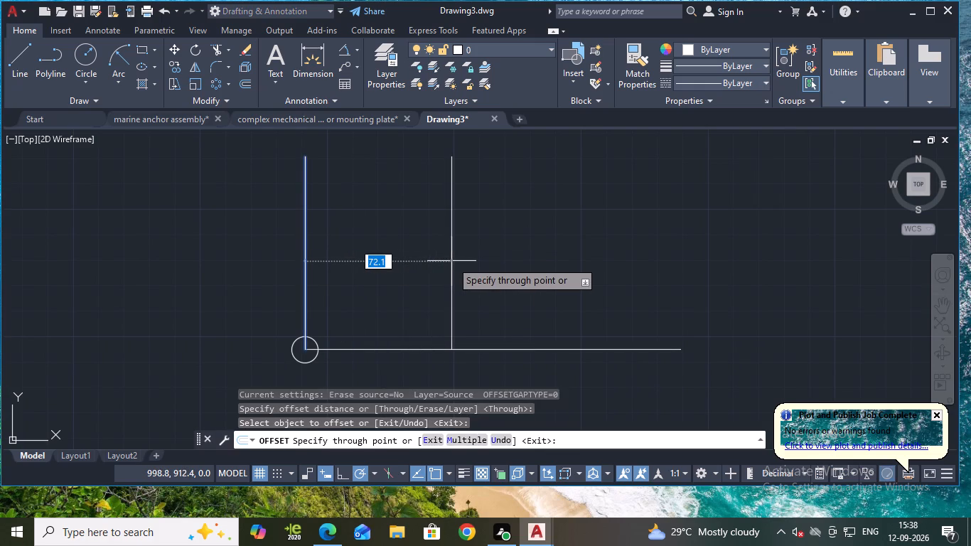
text(128.5)
key(Return)
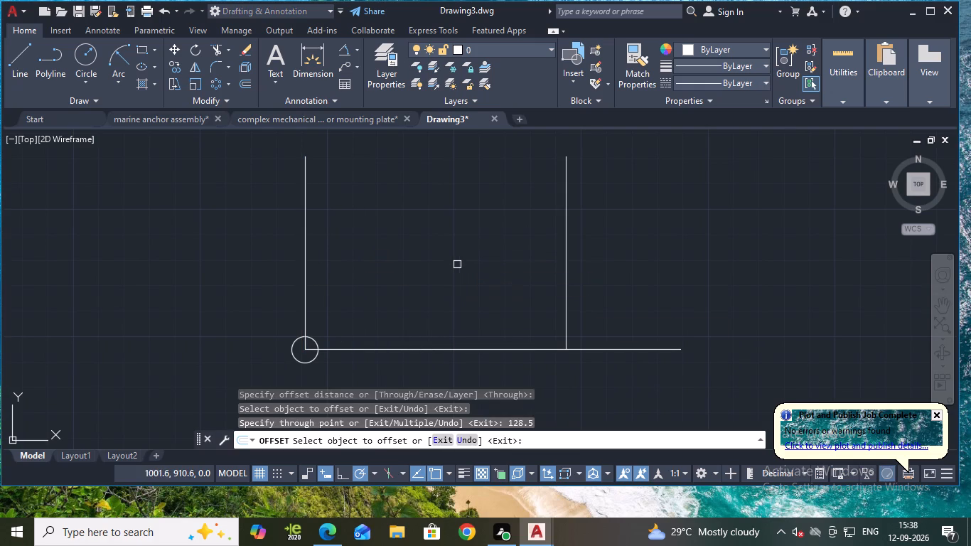
Offset the horizontal line through the small circle's centre upward twice, by 28 mm and by 33 mm.
middle_click(585, 307)
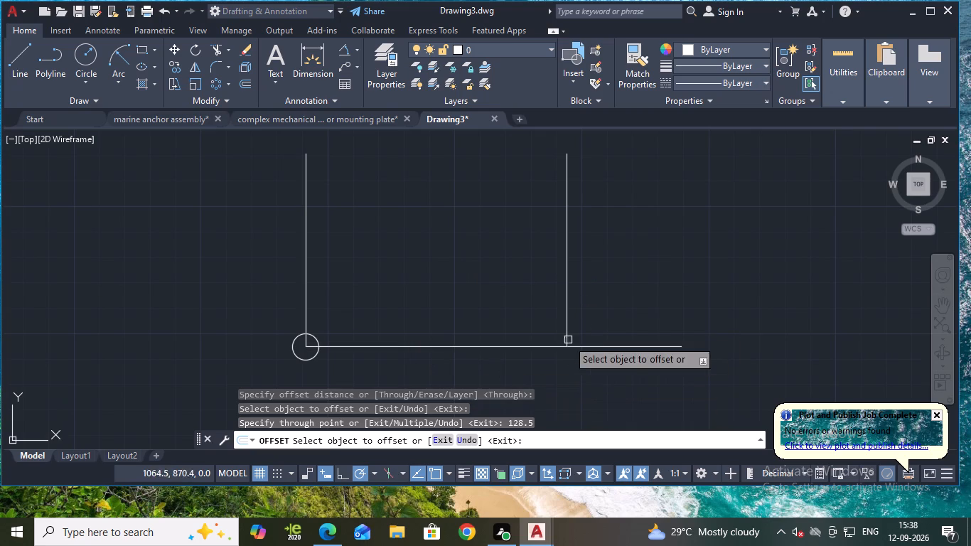
click(612, 348)
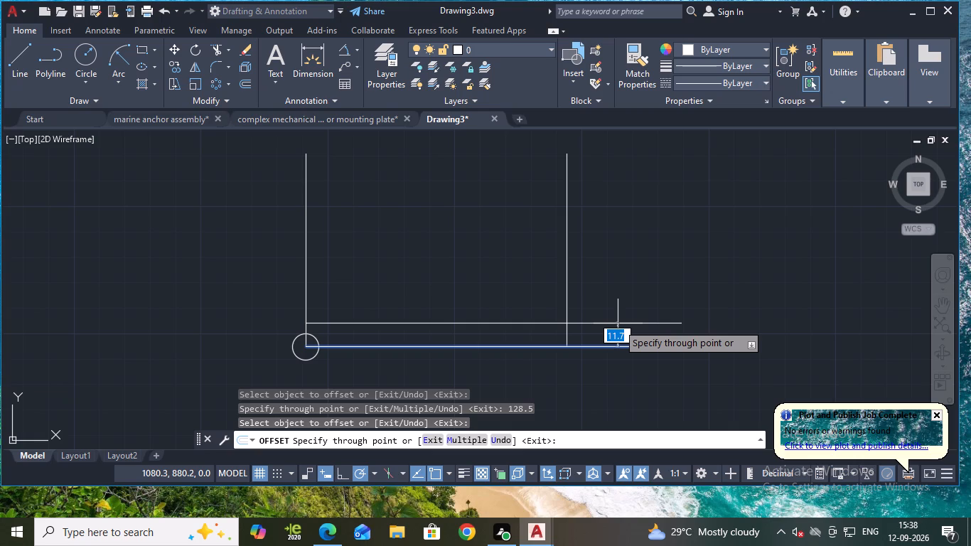
text(28)
key(Return)
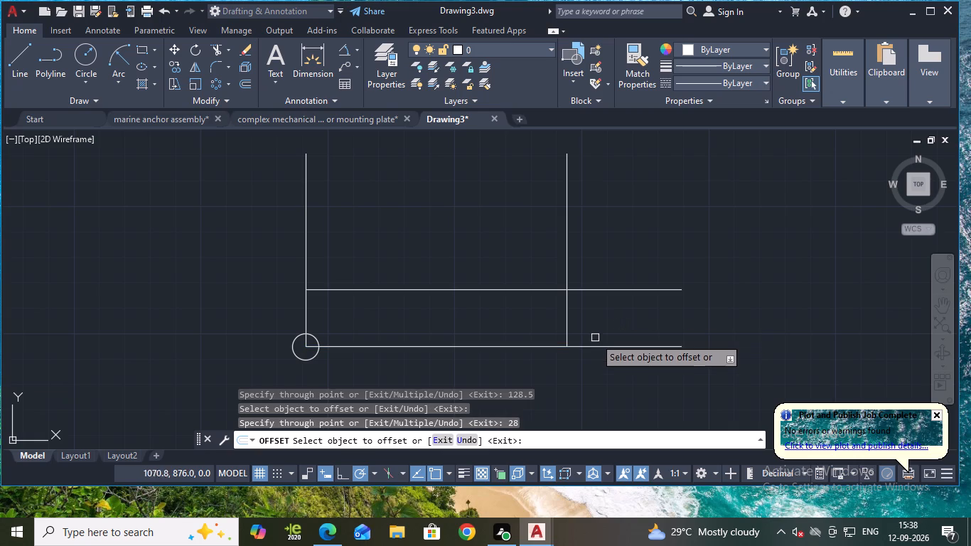
click(550, 346)
text(33)
key(Return)
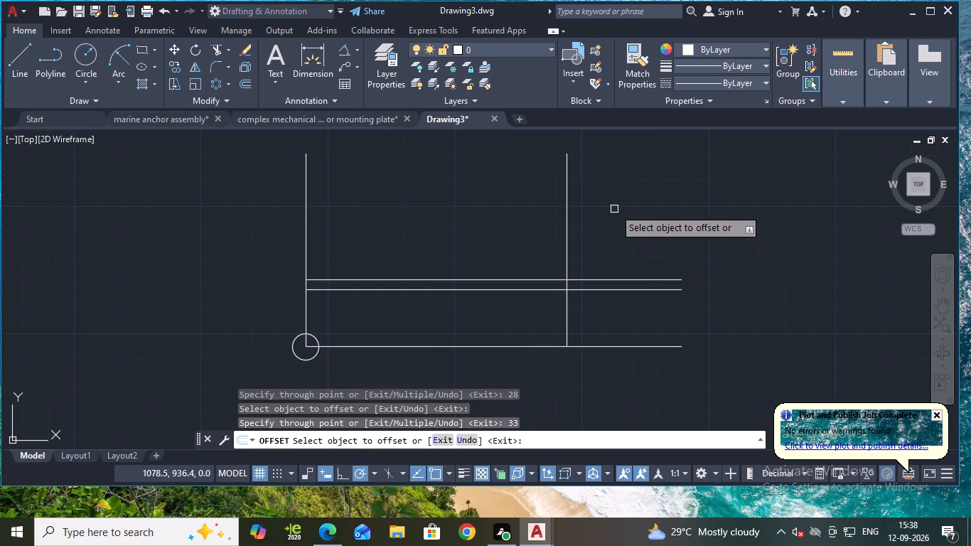
Offset the 128.5 mm vertical offset line 13 mm to the left, towards the small circle.
click(568, 199)
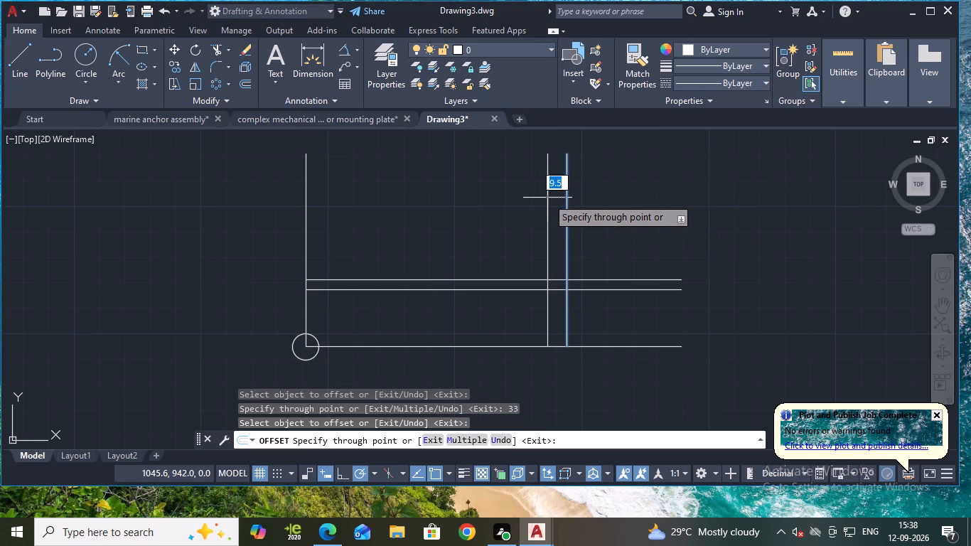
text(132)
key(BackSpace)
key(Return)
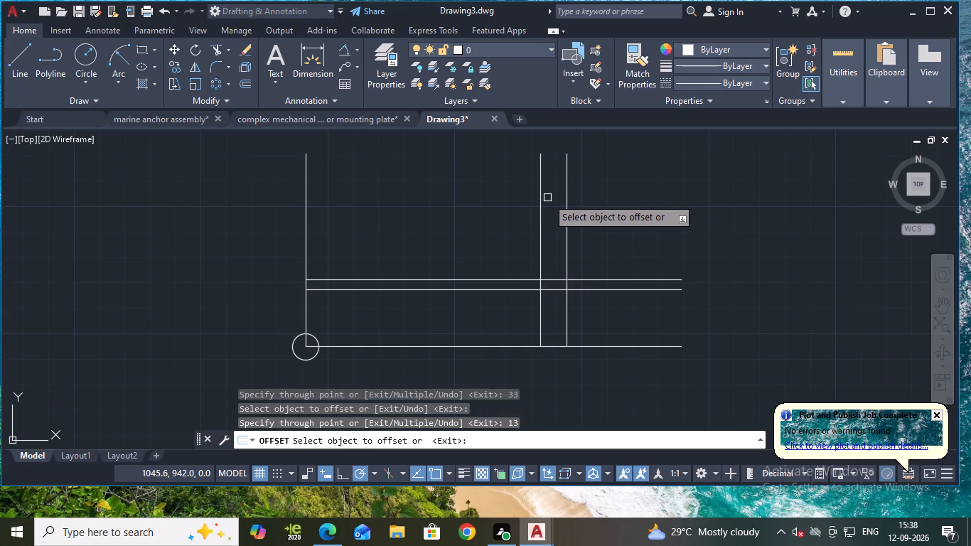
key(Escape)
Draw a circle of radius 54 mm centred where the 128.5 mm vertical offset line crosses the 28 mm horizontal offset line.
click(94, 55)
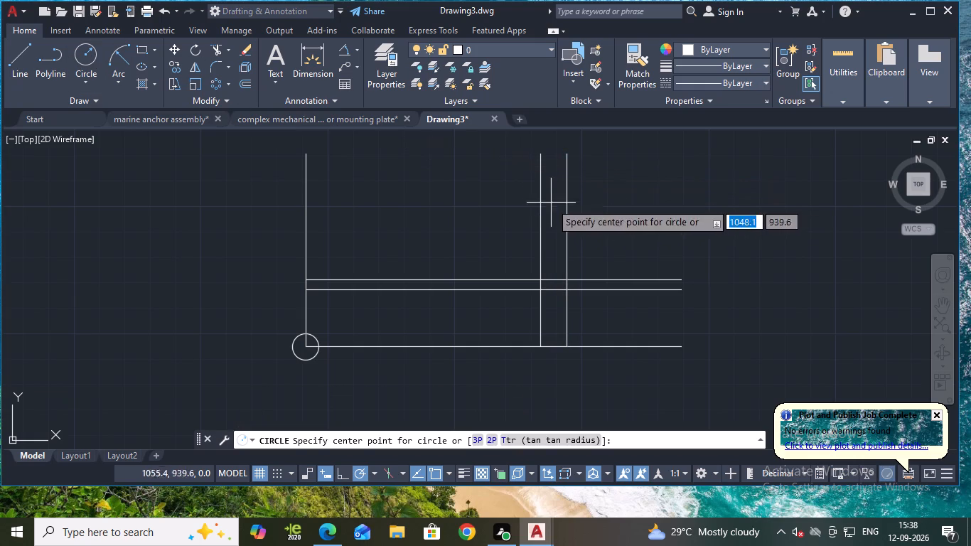
click(567, 289)
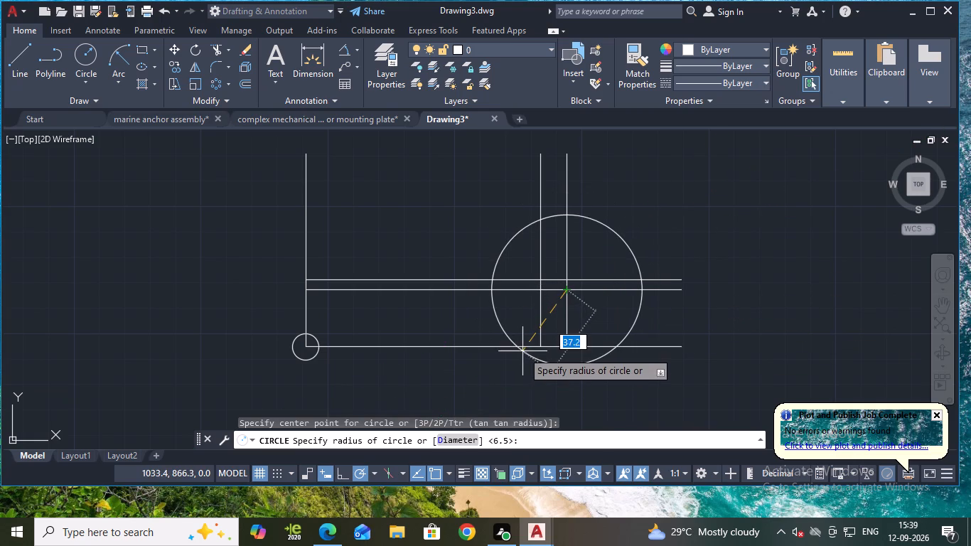
text(54)
key(Return)
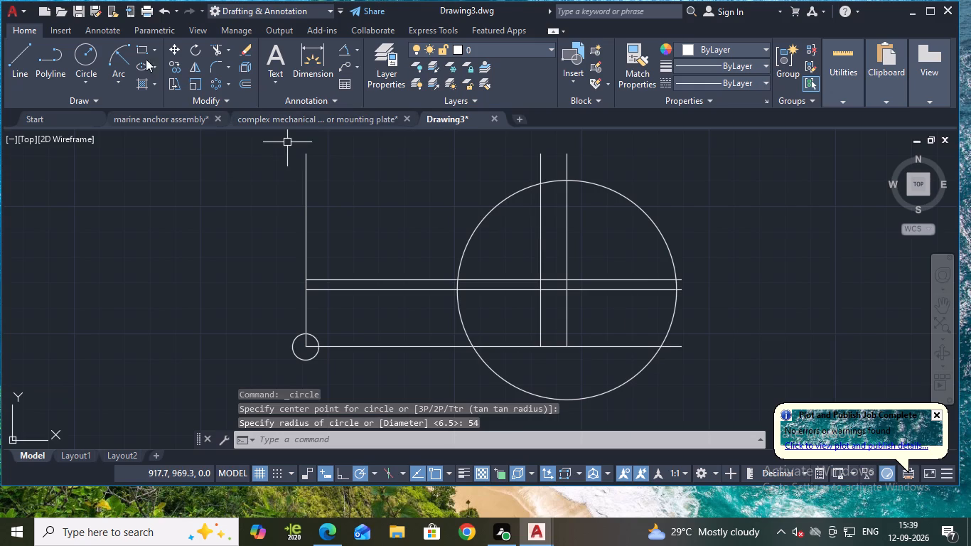
Draw a circle of radius 33 mm centred where the 128.5 mm vertical offset line crosses the 33 mm horizontal offset line.
click(75, 53)
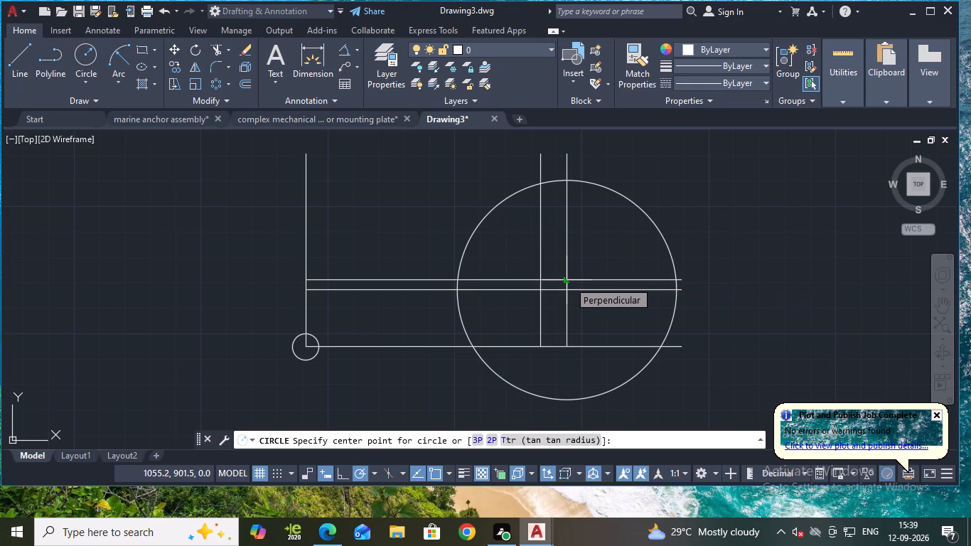
click(569, 281)
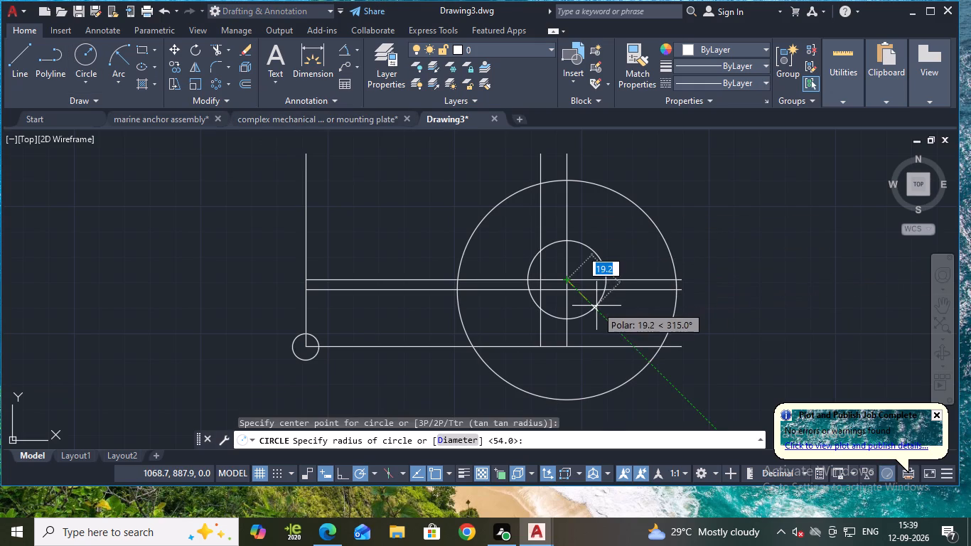
text(33)
key(Return)
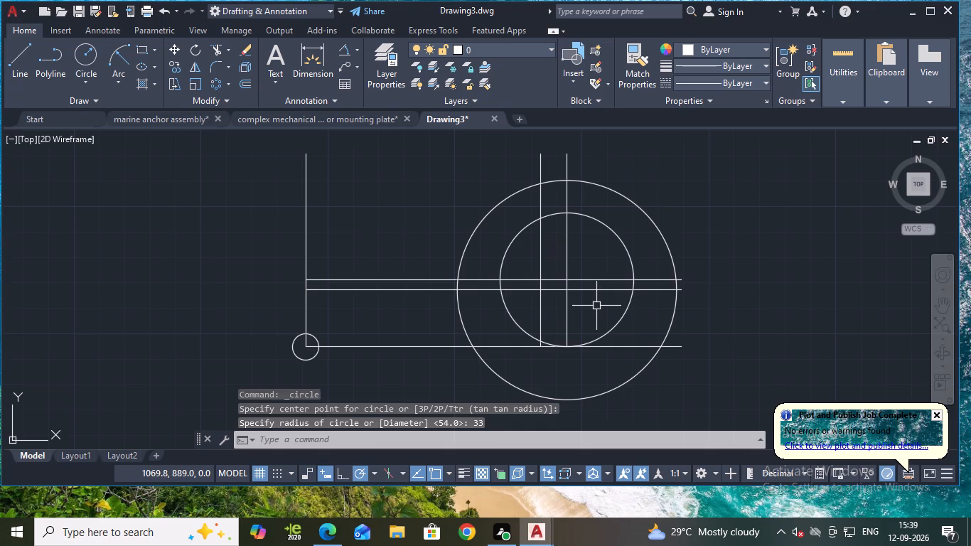
Trim the 13 mm offset line above the outer circle and between the inner circle's top and the upper horizontal line.
click(85, 55)
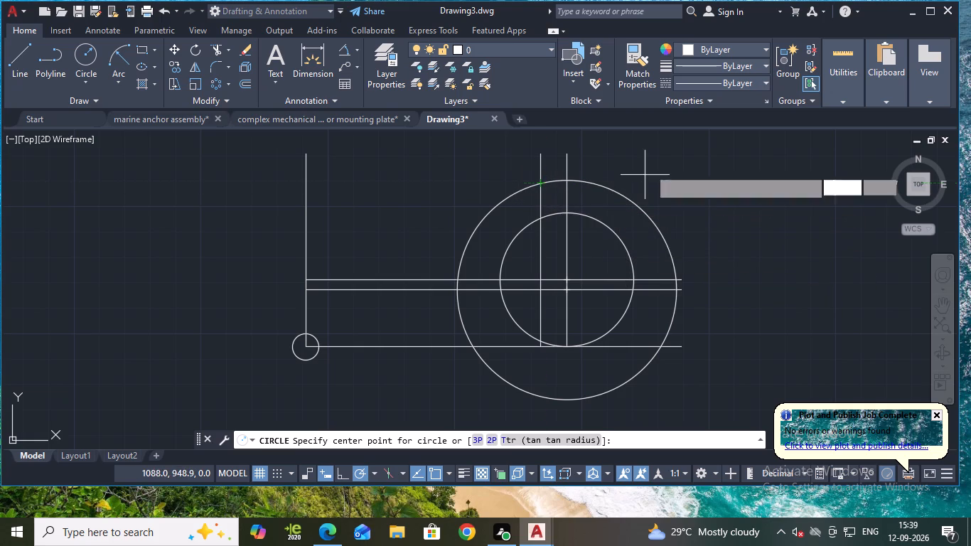
key(Escape)
text(tr)
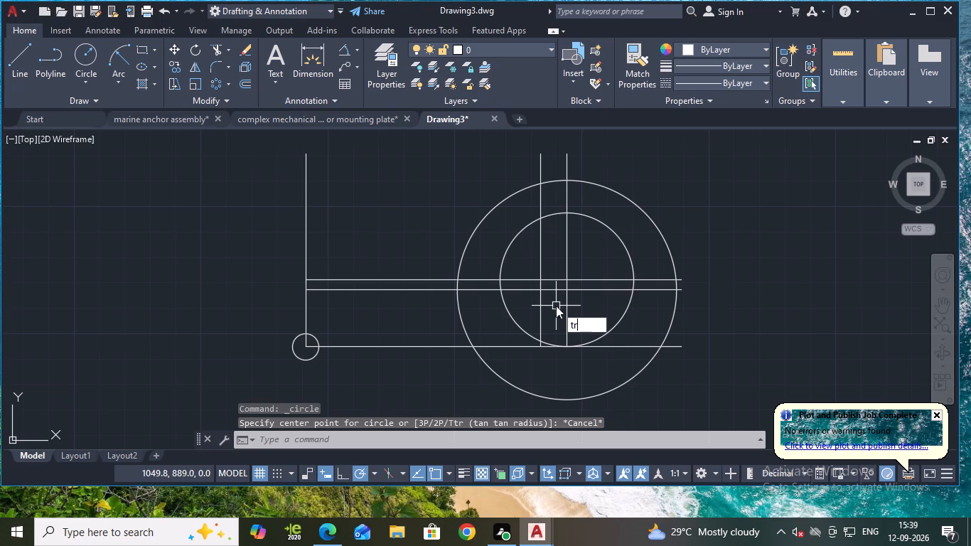
key(Return)
click(542, 234)
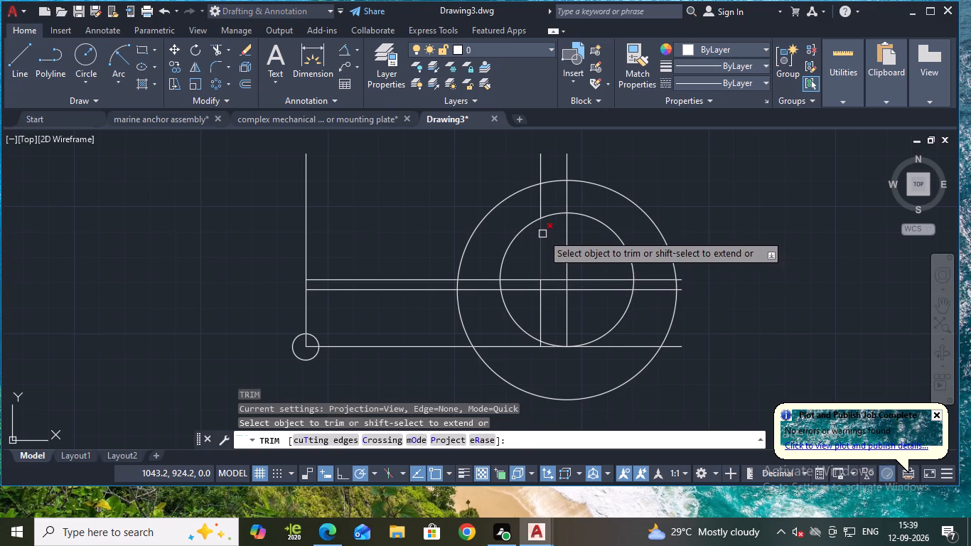
click(541, 168)
key(Escape)
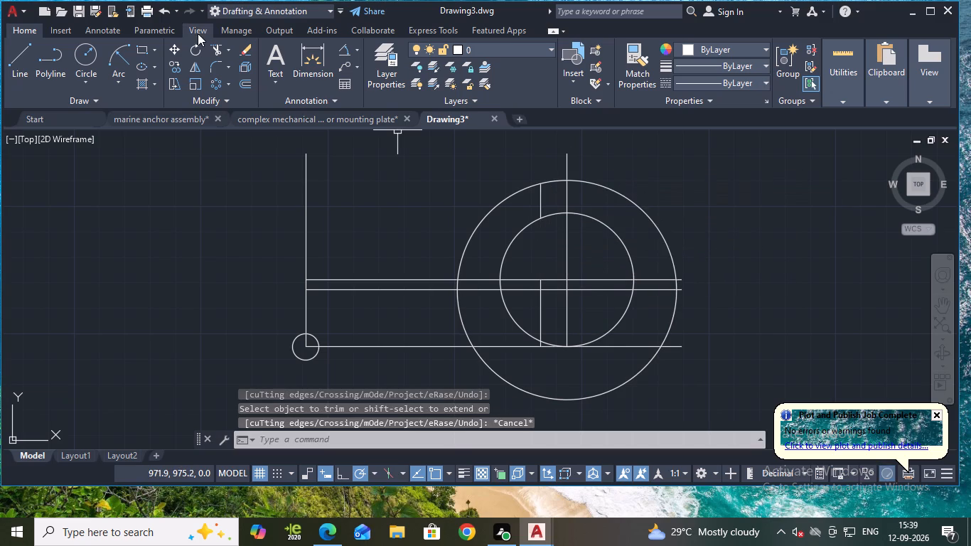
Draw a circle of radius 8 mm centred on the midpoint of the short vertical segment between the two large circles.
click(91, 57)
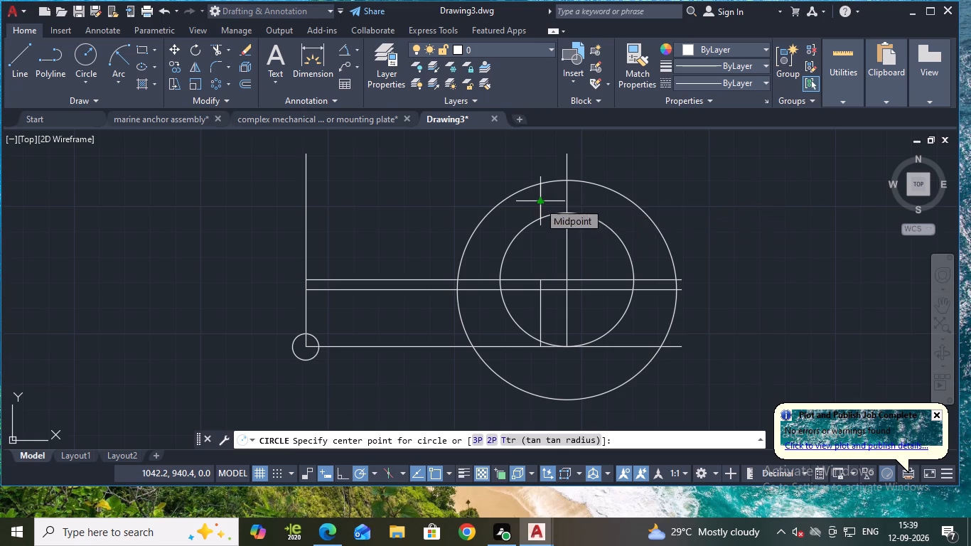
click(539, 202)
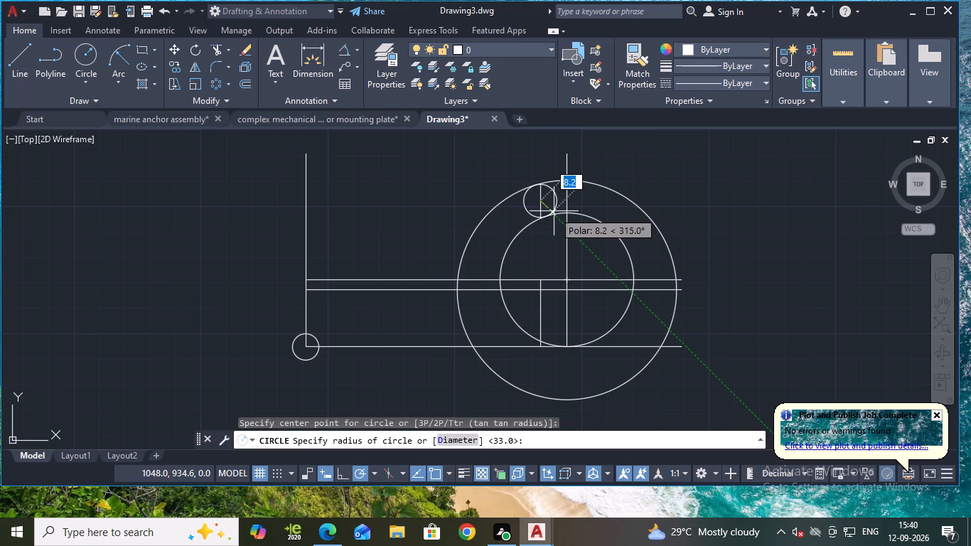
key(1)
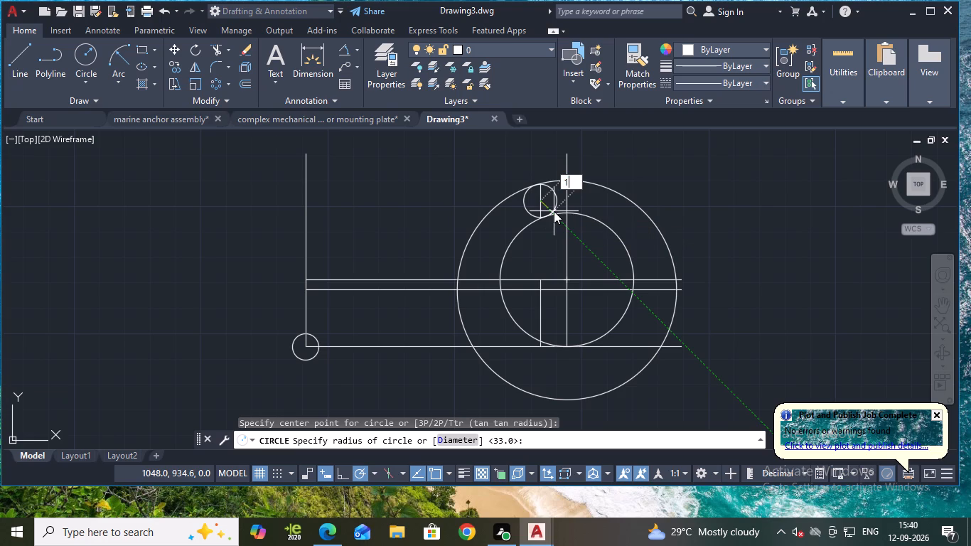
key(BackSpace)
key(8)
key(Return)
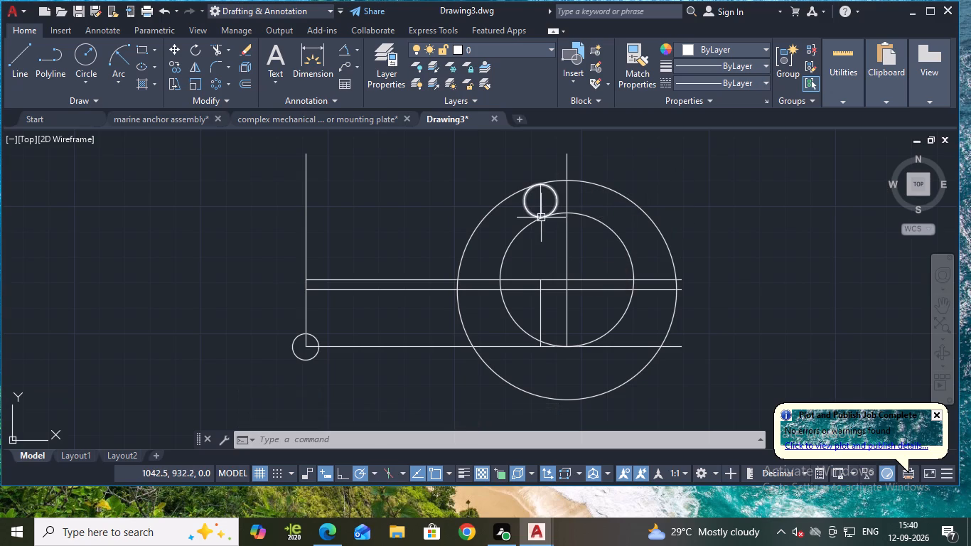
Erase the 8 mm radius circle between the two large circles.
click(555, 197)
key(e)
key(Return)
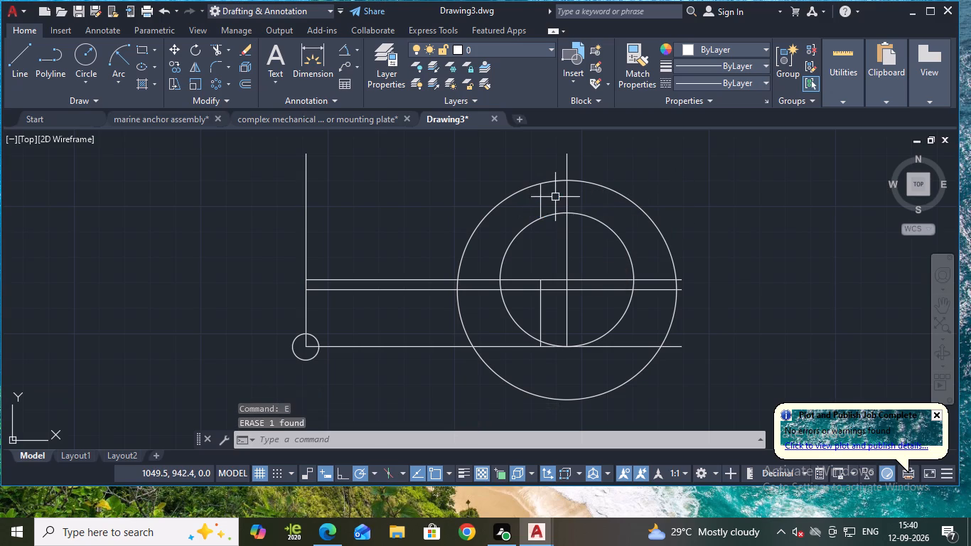
Draw horizontal lines leftward from the top of the outer circle, about 55 mm long, and from the top of the inner circle.
key(l)
key(Return)
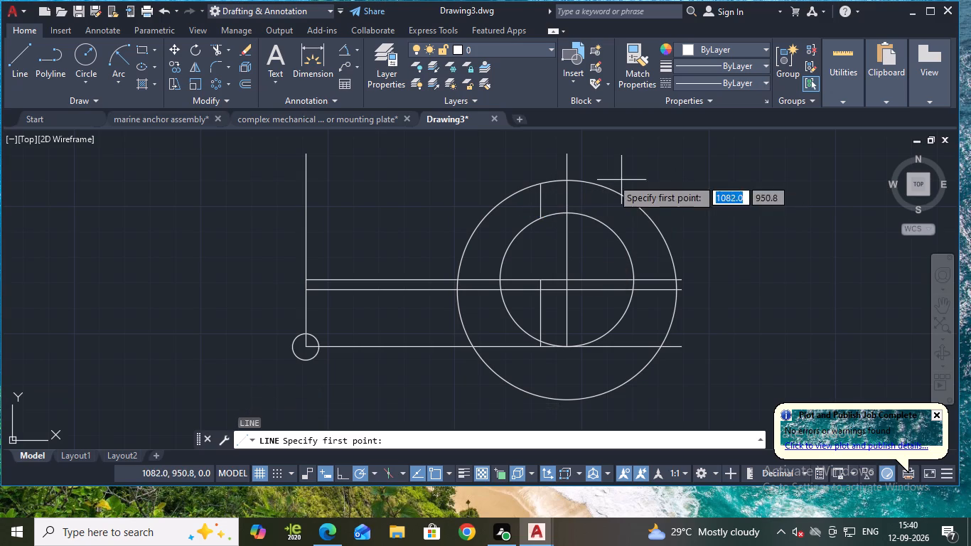
click(569, 181)
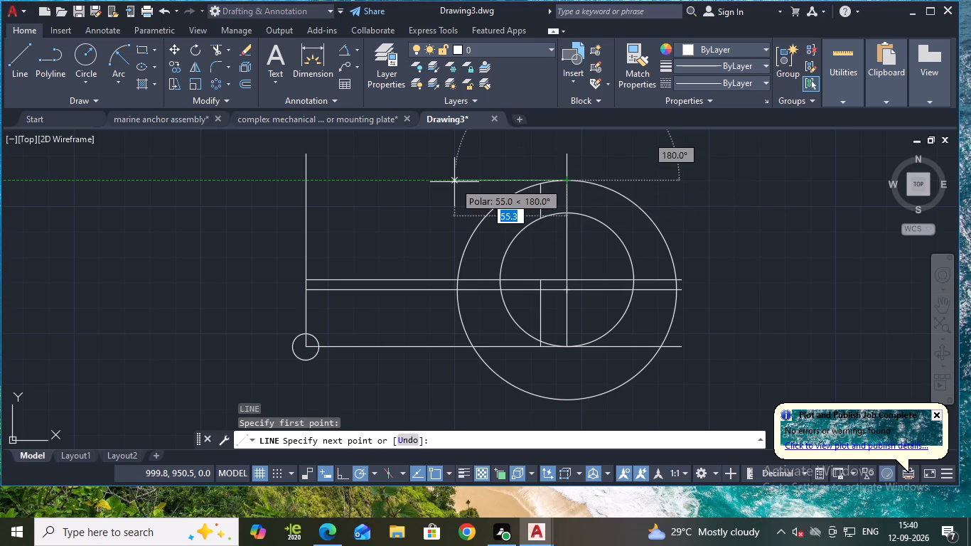
click(454, 181)
key(Escape)
key(space)
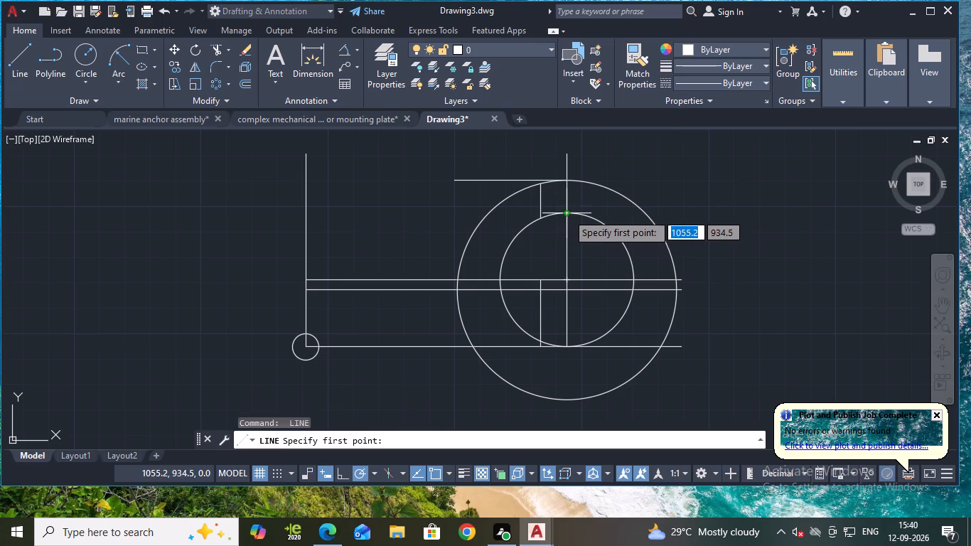
click(568, 213)
click(439, 215)
key(Escape)
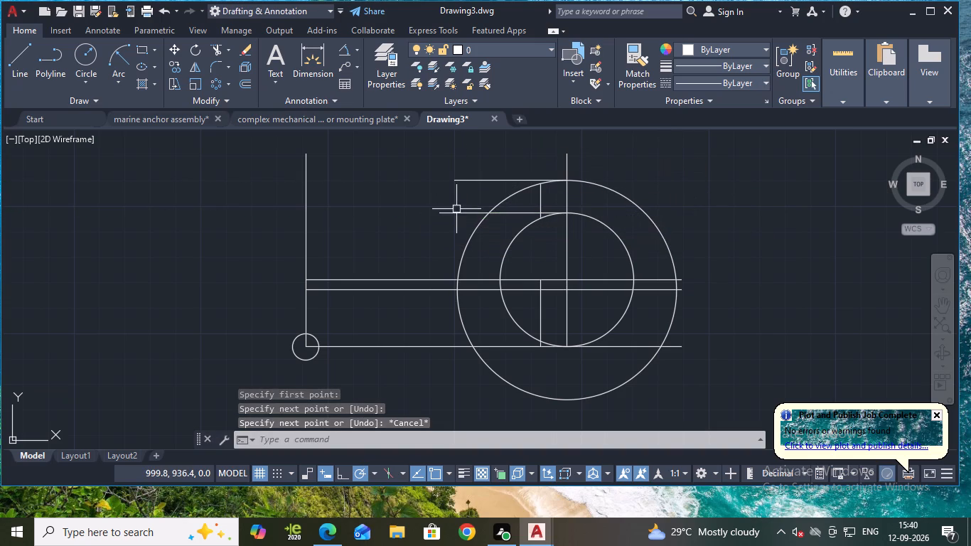
Extend the short vertical segment between the circles up to the outer circle's top tangent line and down to the construction lines below.
click(542, 196)
key(Escape)
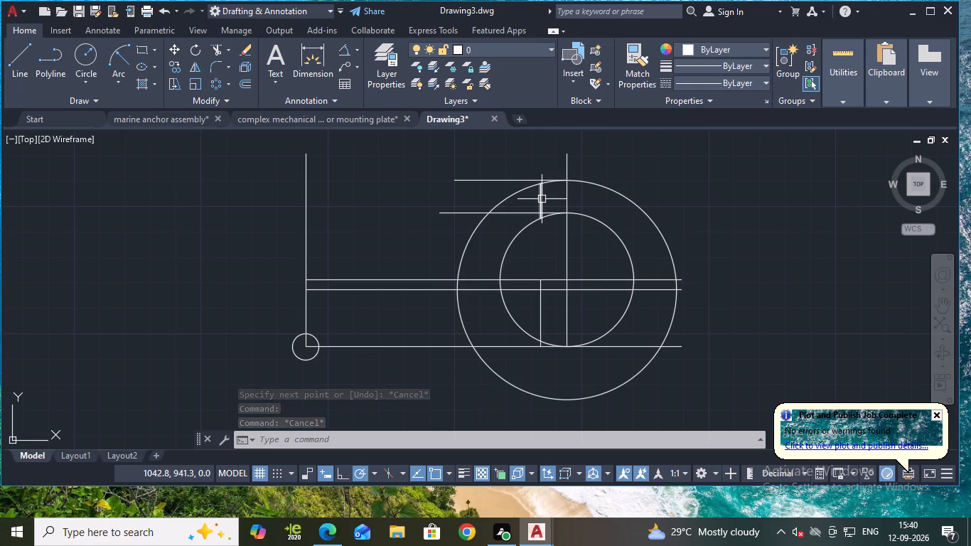
text(ex)
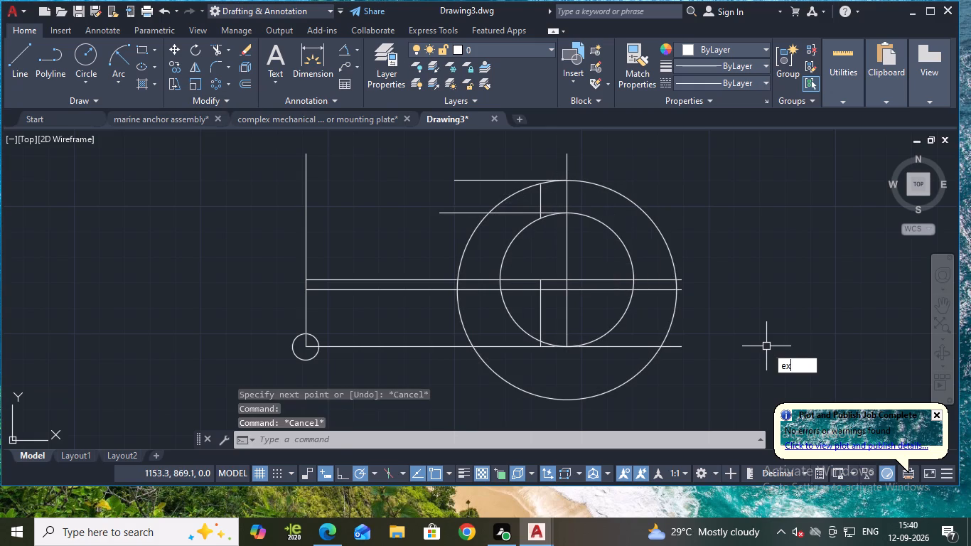
key(Return)
click(538, 199)
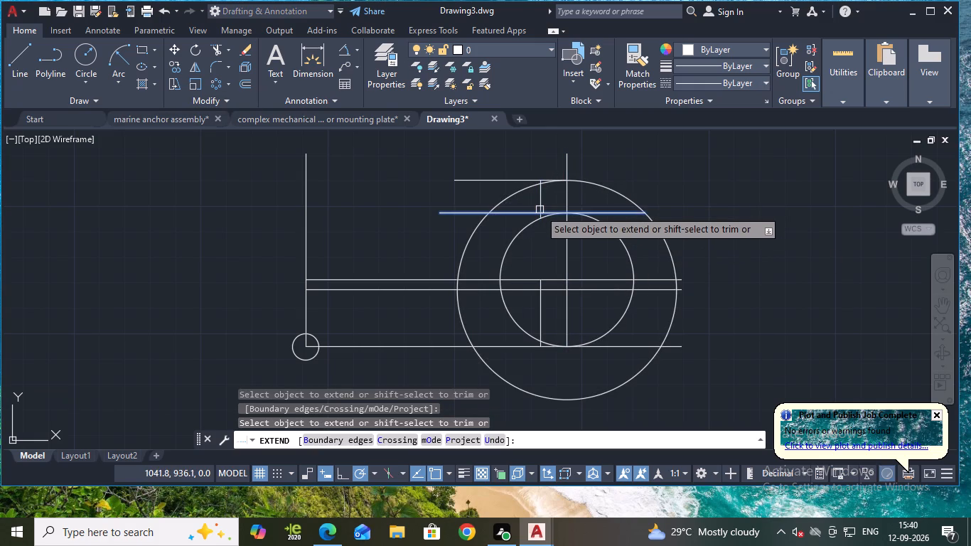
click(540, 206)
key(Escape)
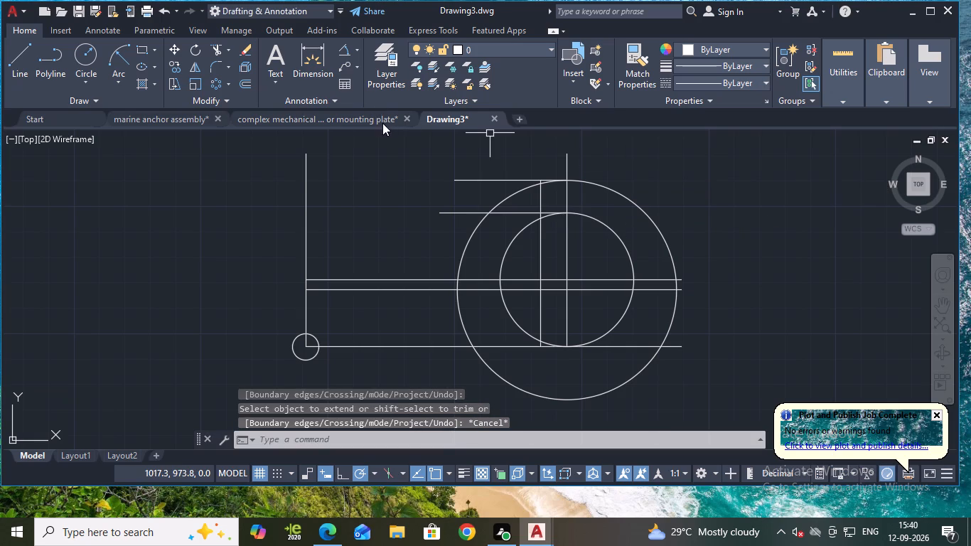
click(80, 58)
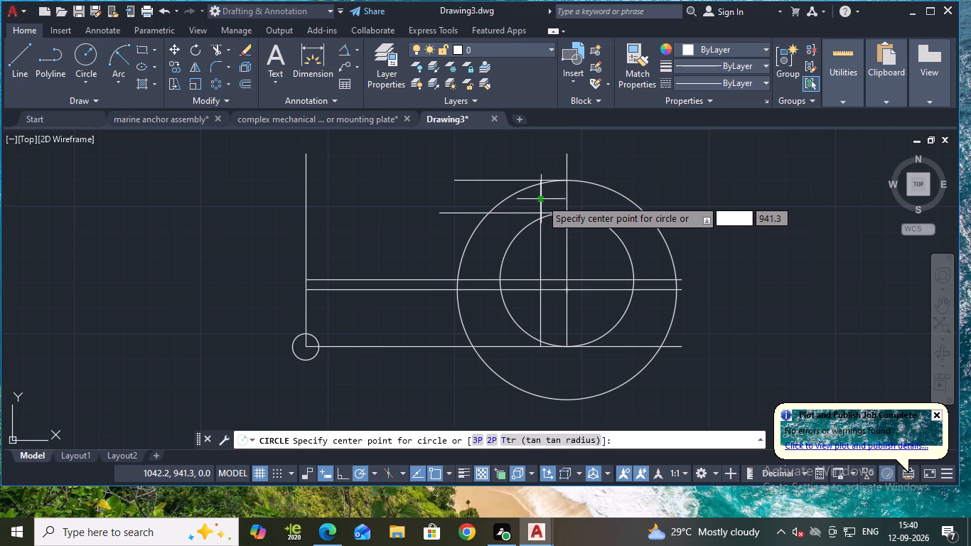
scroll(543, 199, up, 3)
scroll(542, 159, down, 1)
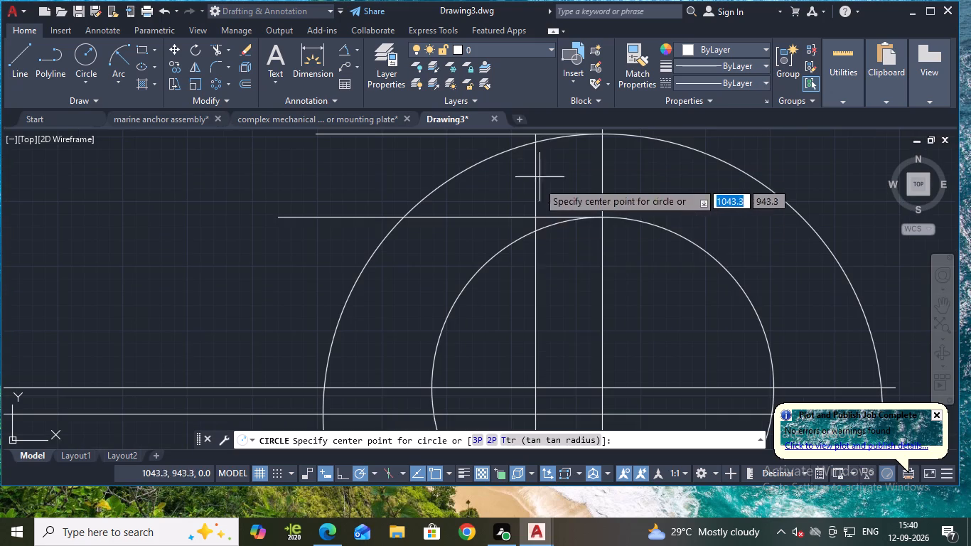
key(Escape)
Trim both large circles' upper-left arcs back to their tops, and the vertical line below the inner circle's top tangent line.
scroll(547, 287, down, 2)
text(tr)
key(Return)
click(473, 288)
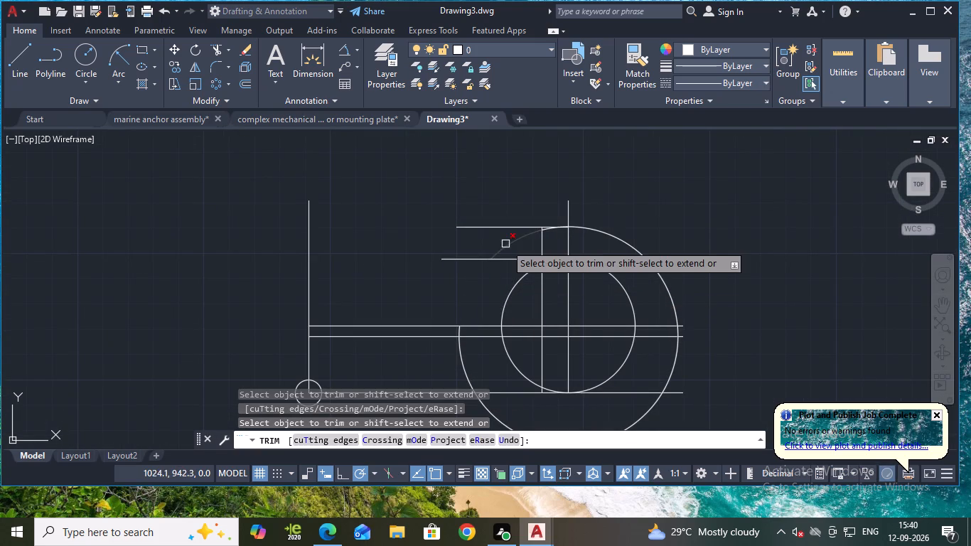
click(507, 243)
scroll(534, 240, up, 3)
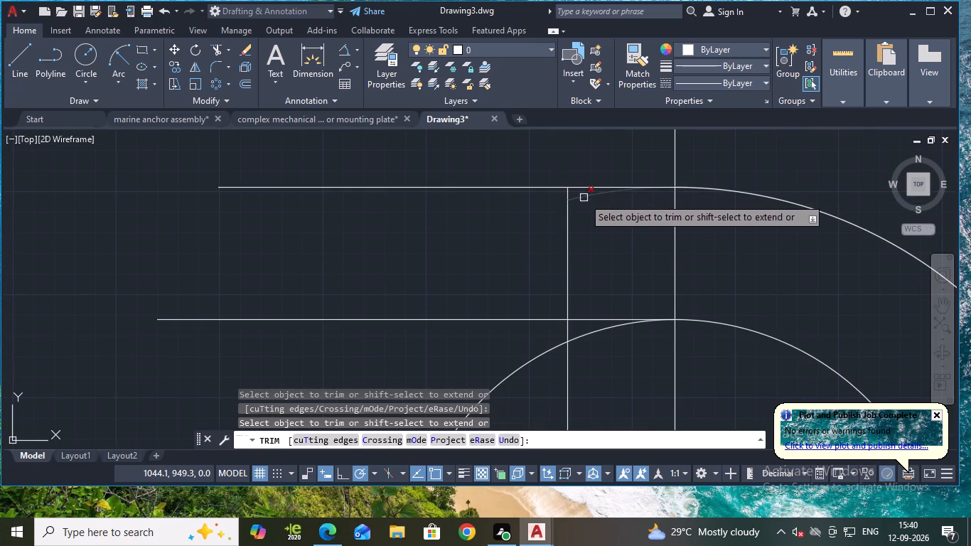
click(584, 198)
click(529, 367)
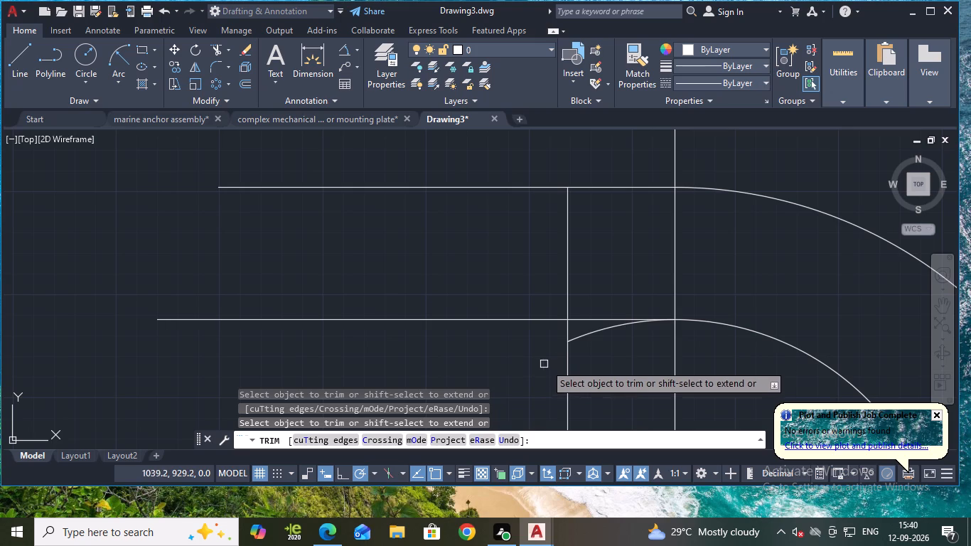
click(584, 337)
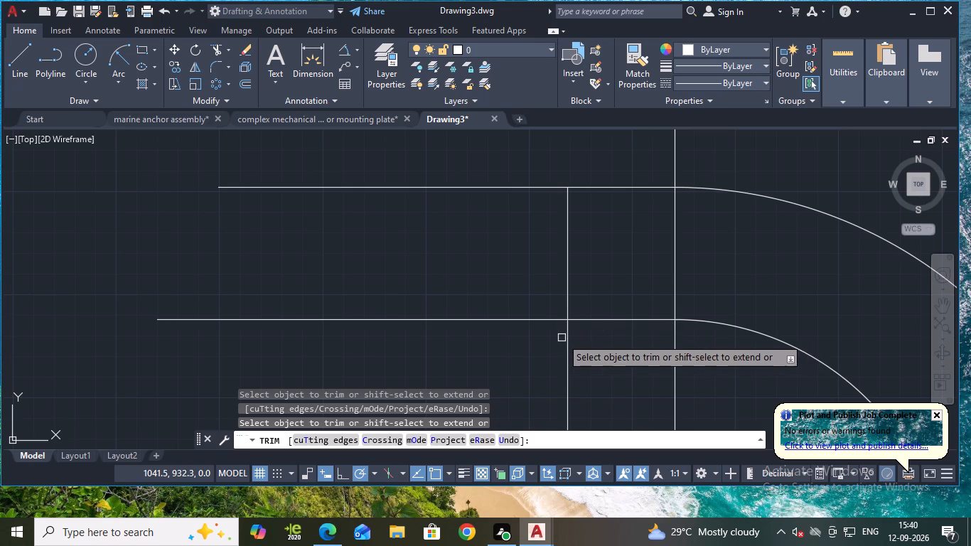
click(567, 336)
key(Escape)
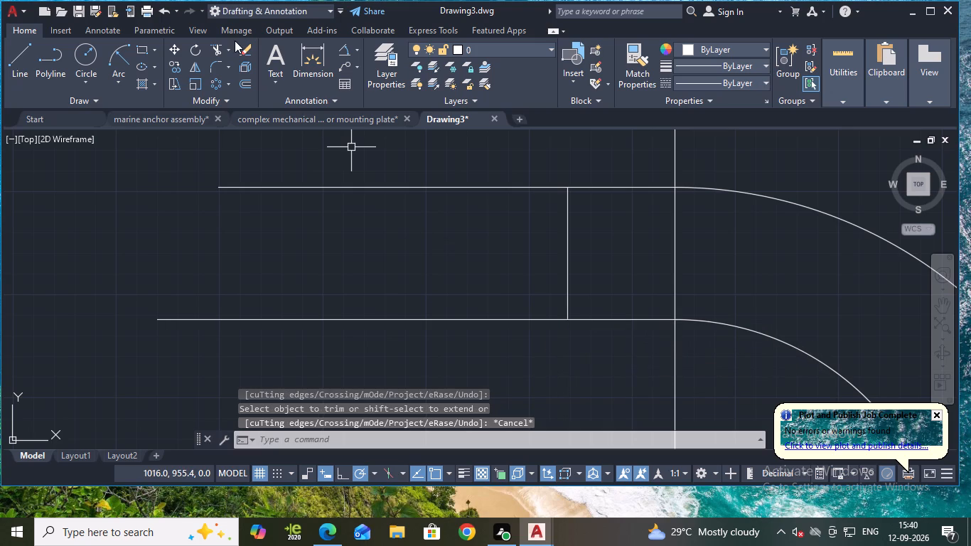
Draw a circle of radius 8 mm centred on the midpoint of the vertical segment between the two tangent lines.
click(88, 55)
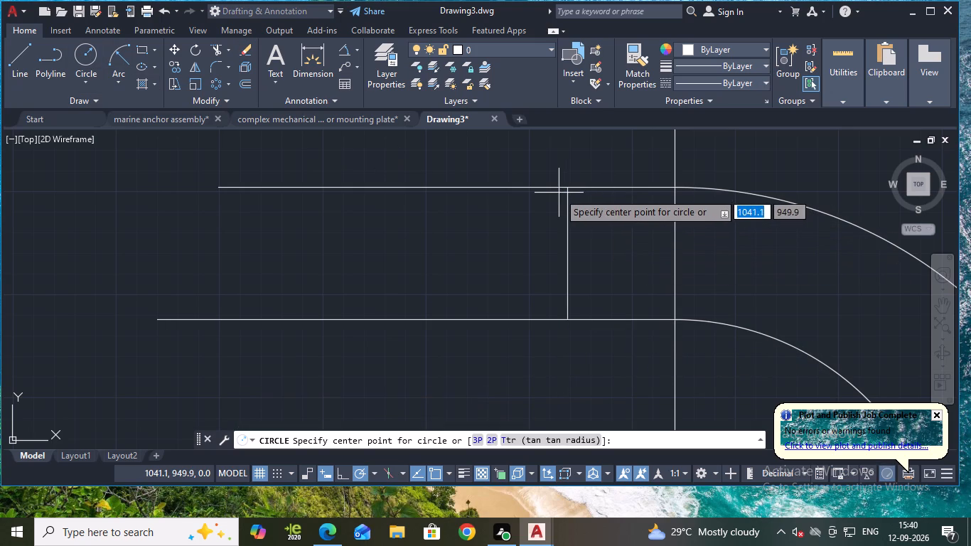
click(566, 252)
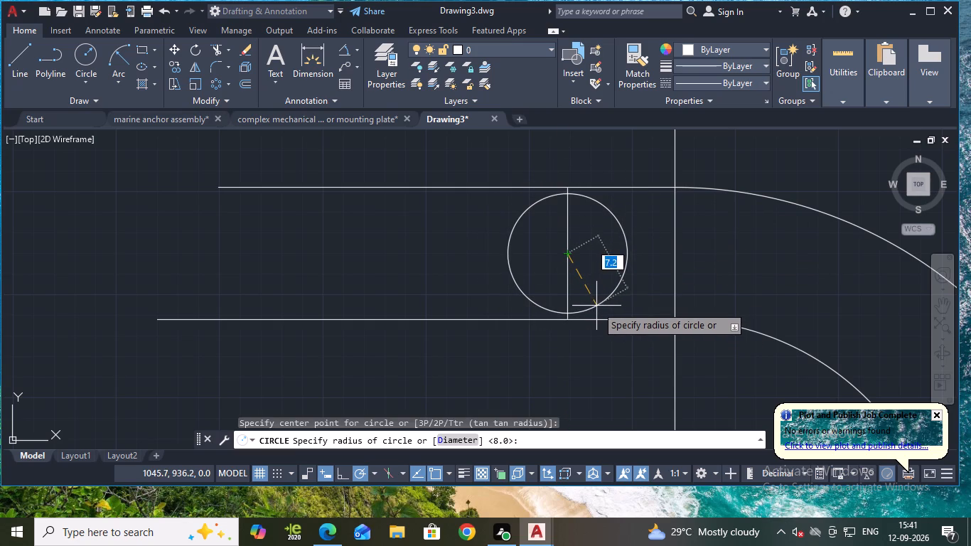
key(8)
key(Return)
key(Escape)
Trim the tangent lines left of the 8 mm radius circle, plus its right half and inner vertical segment, to form a rounded end.
key(t)
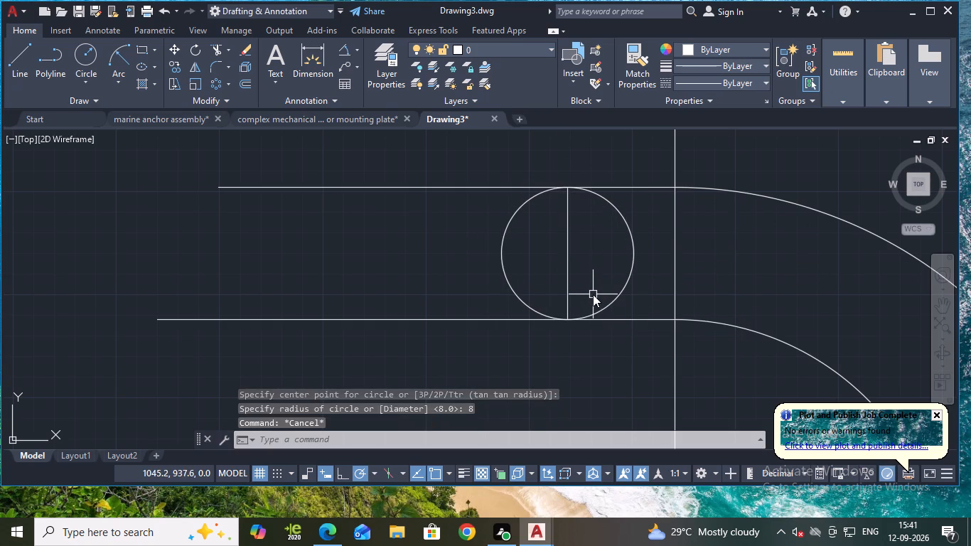
key(r)
key(Return)
drag(489, 144, 481, 180)
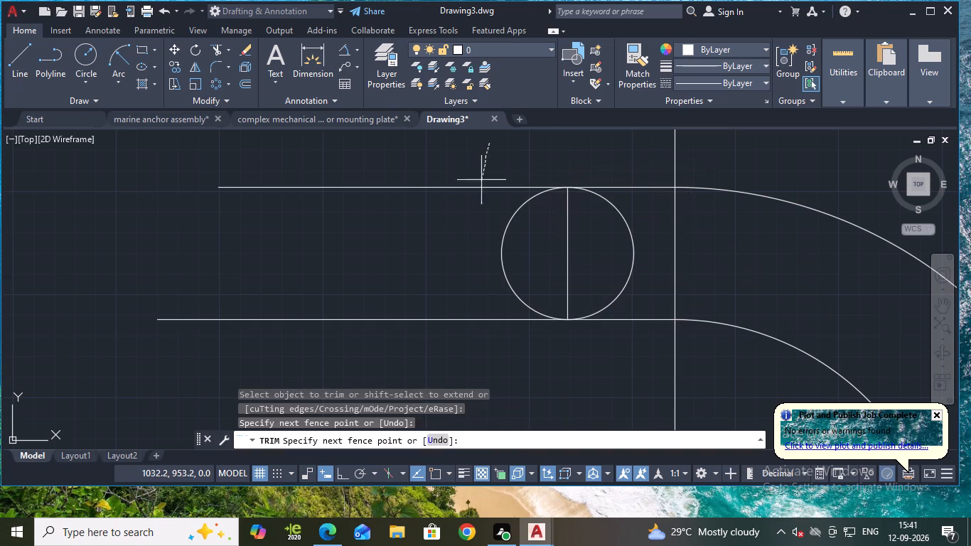
drag(481, 180, 522, 384)
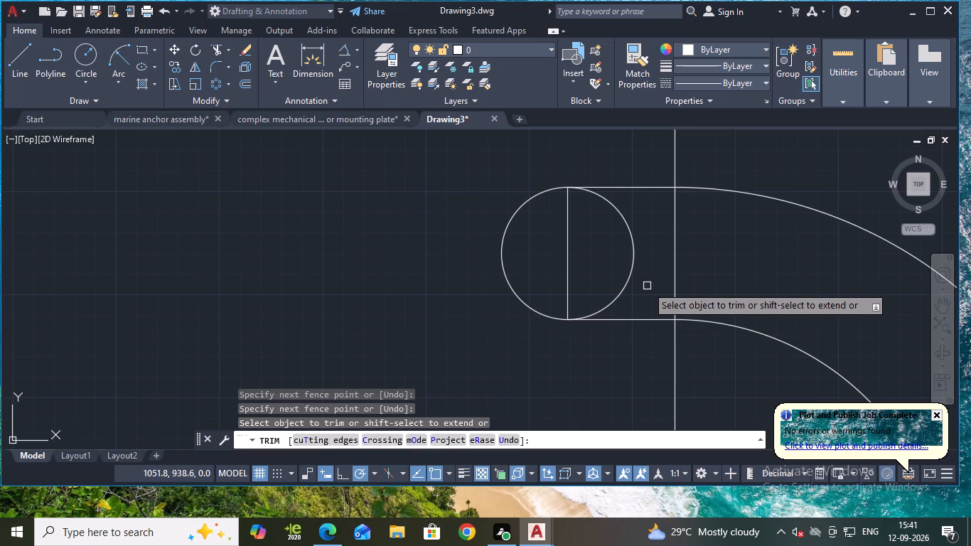
drag(647, 286, 542, 254)
scroll(581, 314, down, 2)
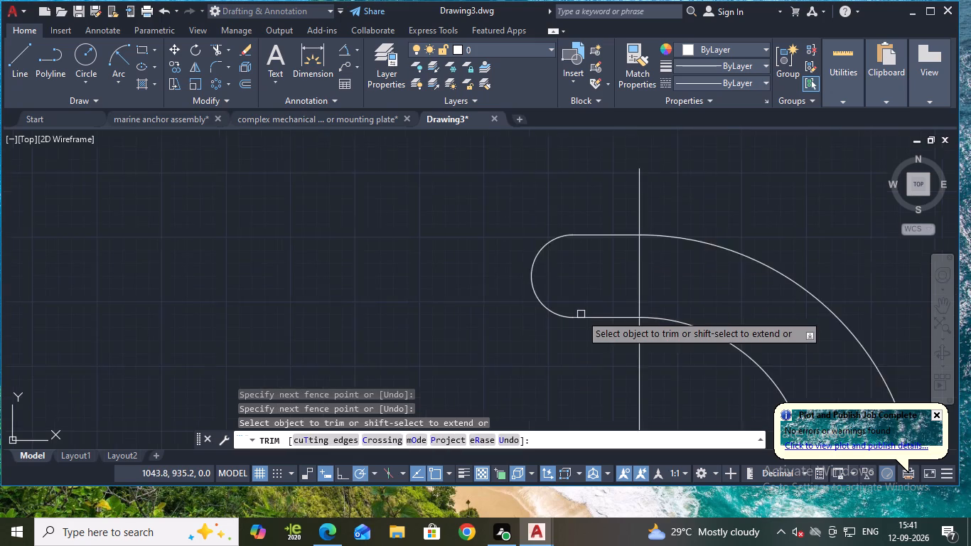
Trim the outer circle's left arc down to the bottom horizontal line and erase the leftover stub between the two close horizontal lines.
middle_click(777, 266)
middle_drag(773, 262, 744, 208)
scroll(746, 225, down, 1)
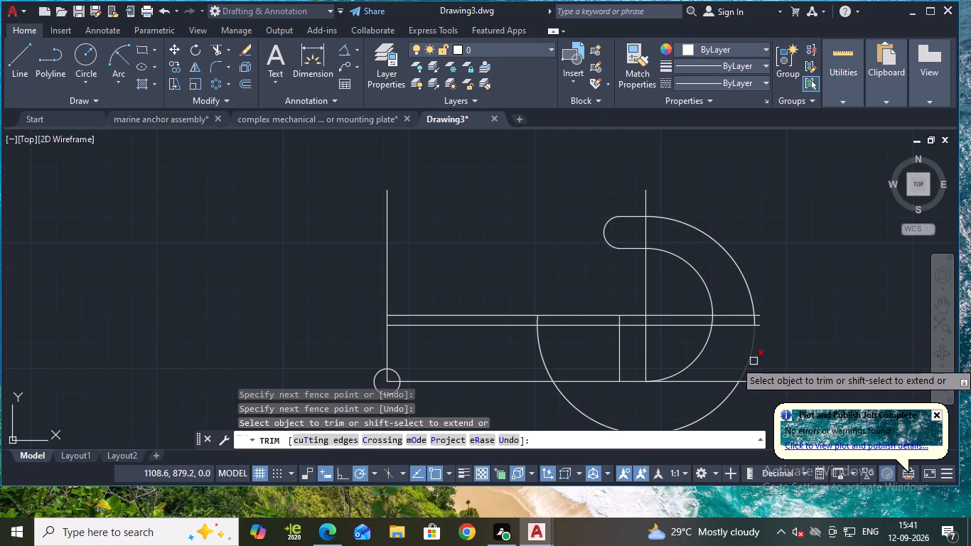
click(544, 352)
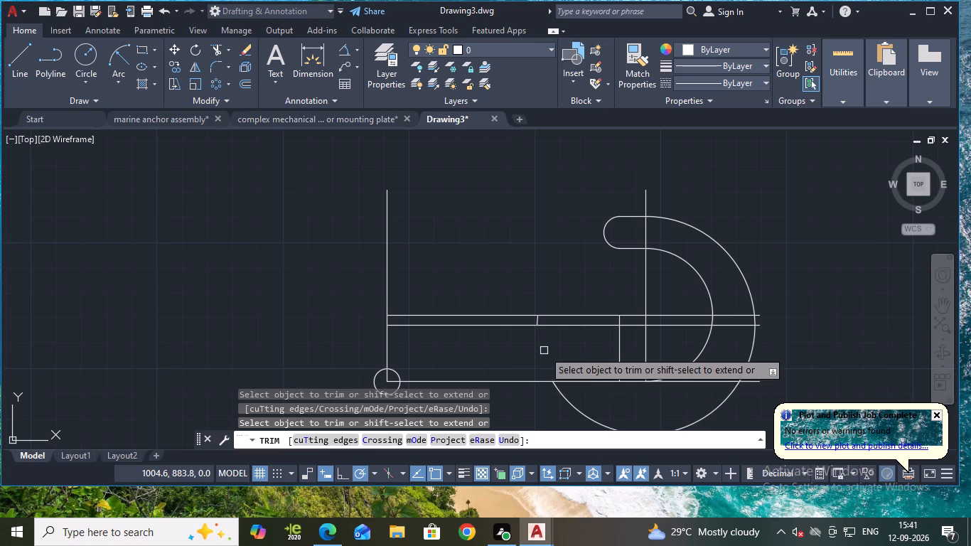
key(Escape)
scroll(552, 313, up, 2)
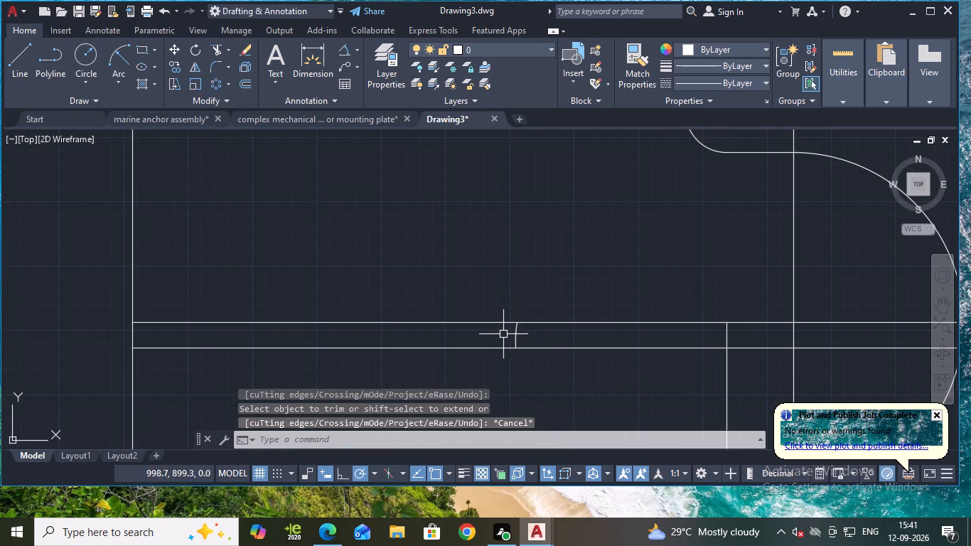
click(515, 331)
key(e)
key(Return)
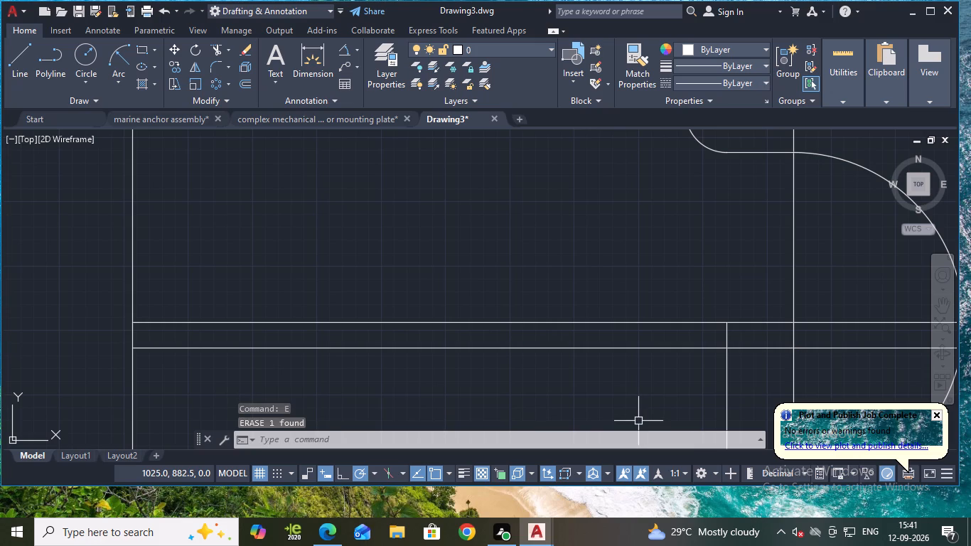
Extend the inner circle's arc around its lower left side up to the upper of the two close horizontal lines.
scroll(693, 346, down, 1)
middle_drag(699, 247, 613, 212)
scroll(635, 224, down, 1)
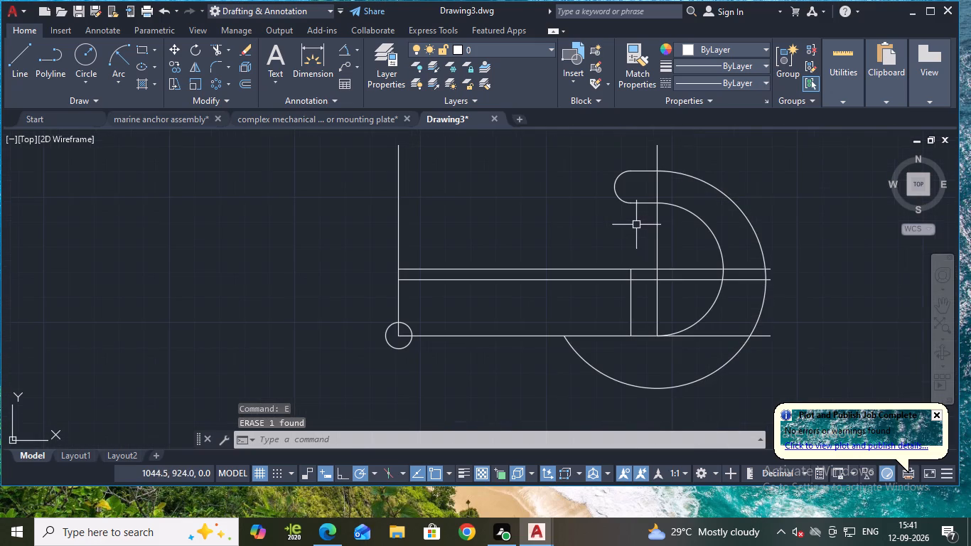
text(ex)
key(Return)
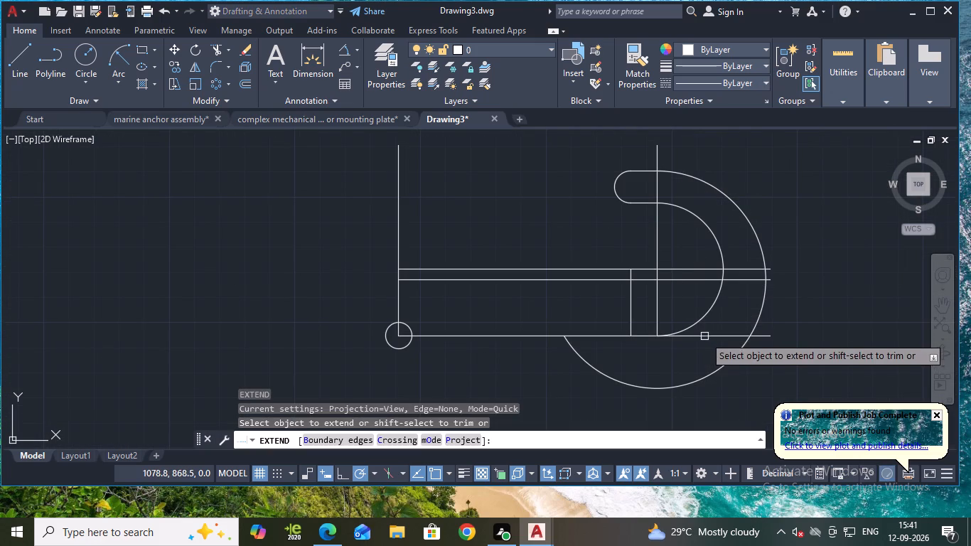
click(706, 318)
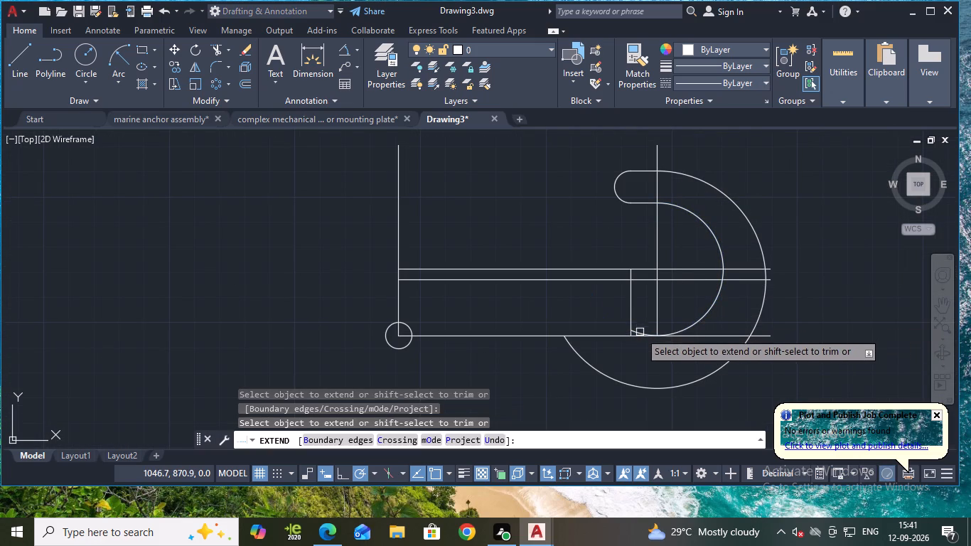
click(638, 334)
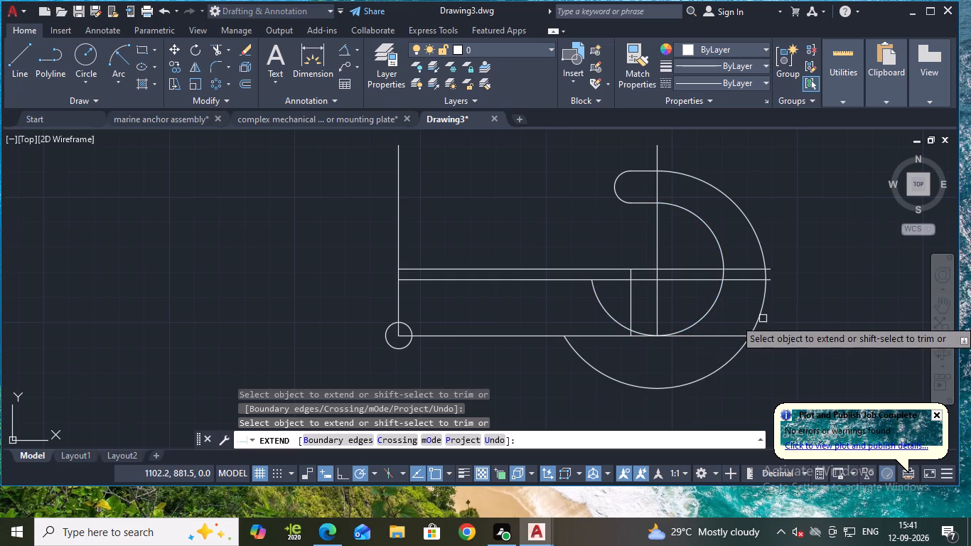
click(599, 302)
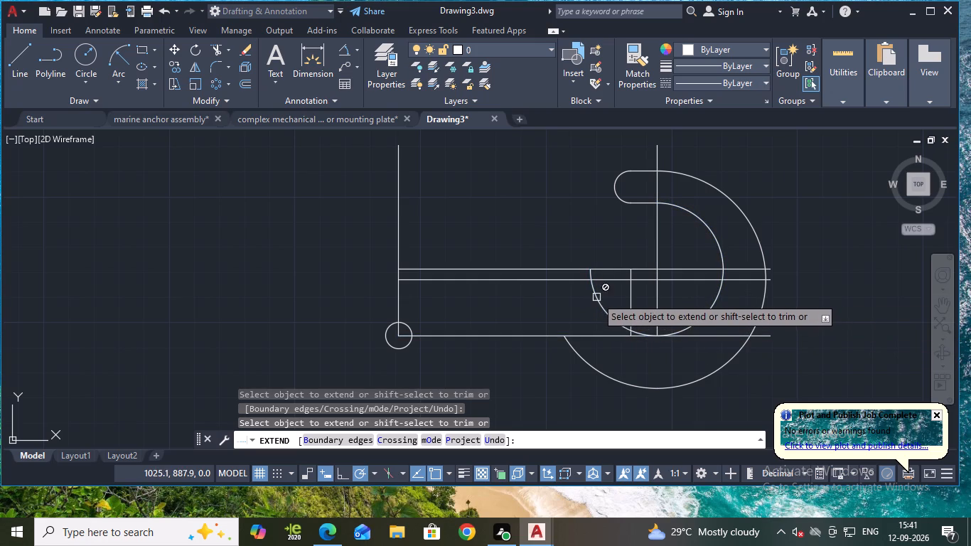
click(595, 293)
scroll(594, 287, up, 2)
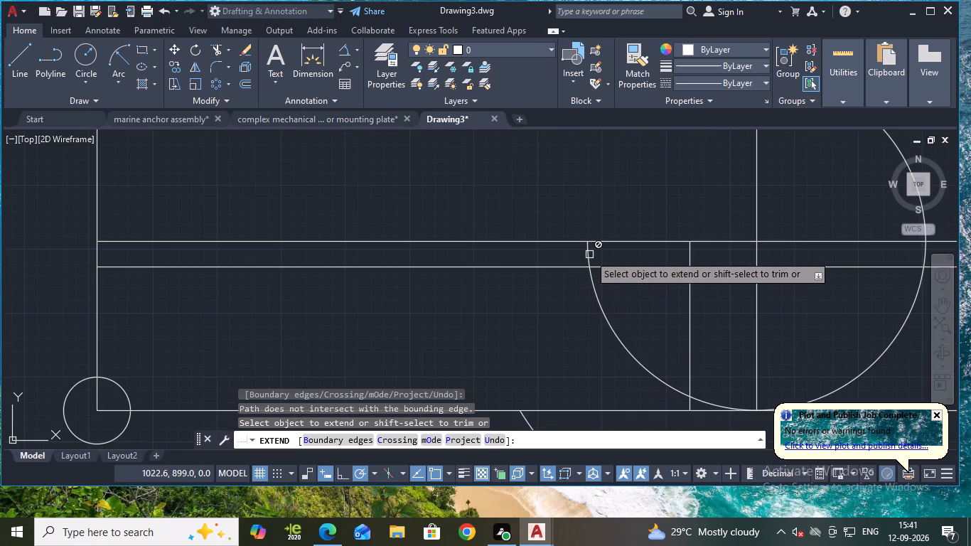
scroll(615, 287, down, 1)
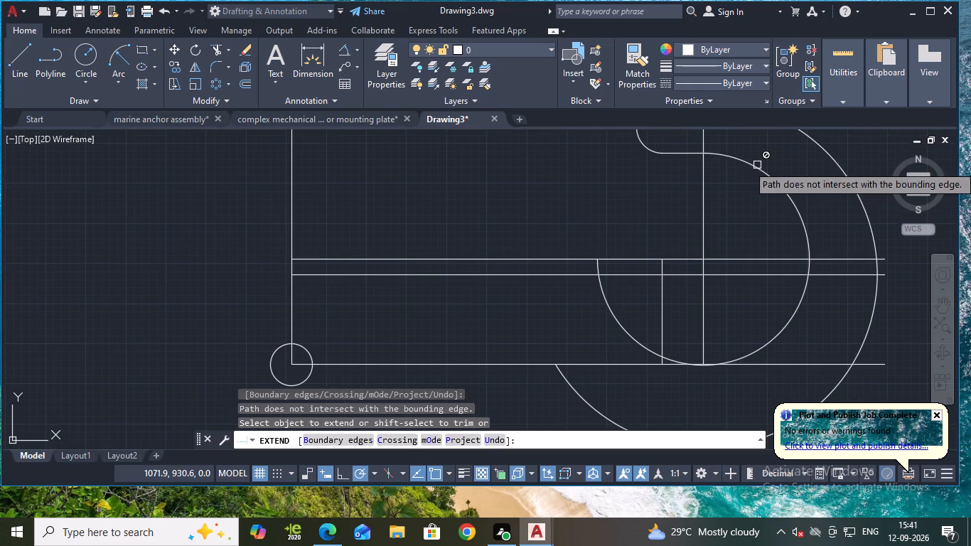
key(Escape)
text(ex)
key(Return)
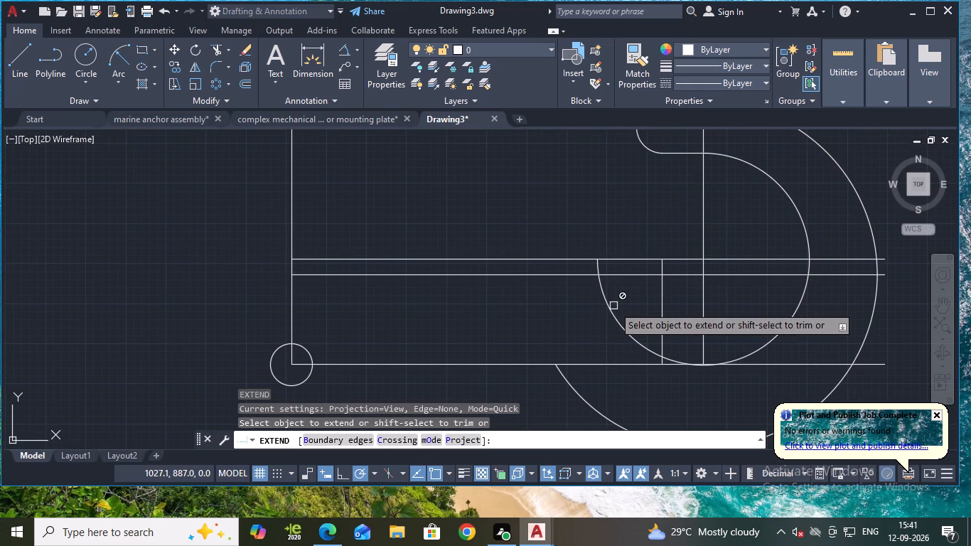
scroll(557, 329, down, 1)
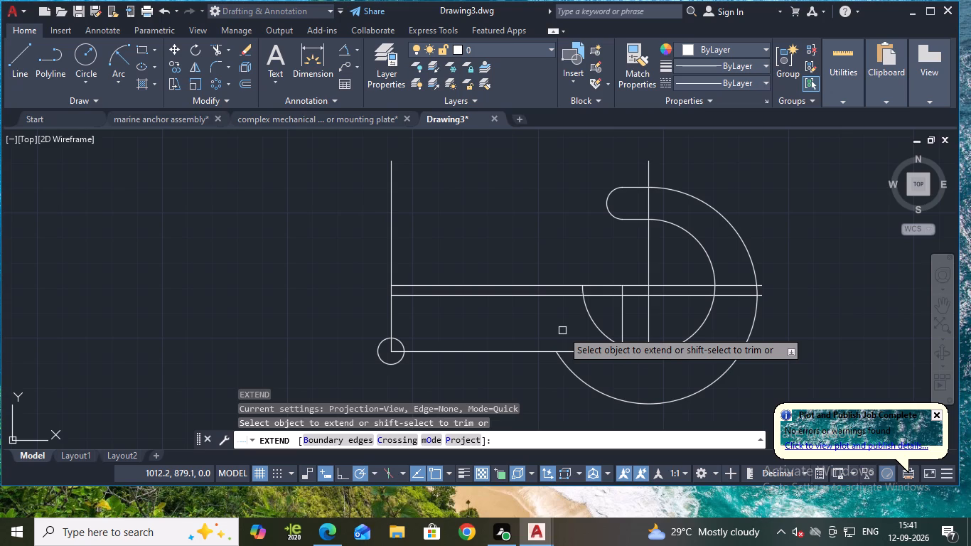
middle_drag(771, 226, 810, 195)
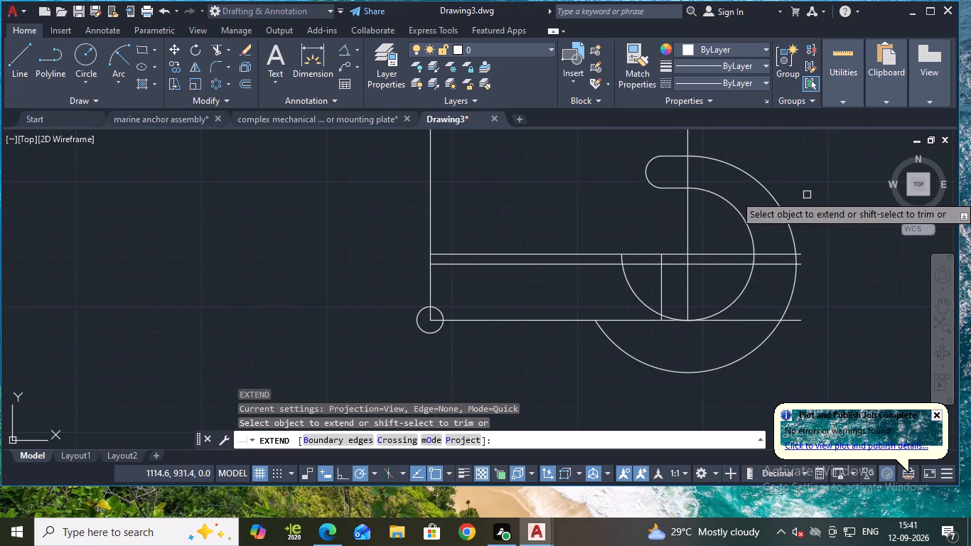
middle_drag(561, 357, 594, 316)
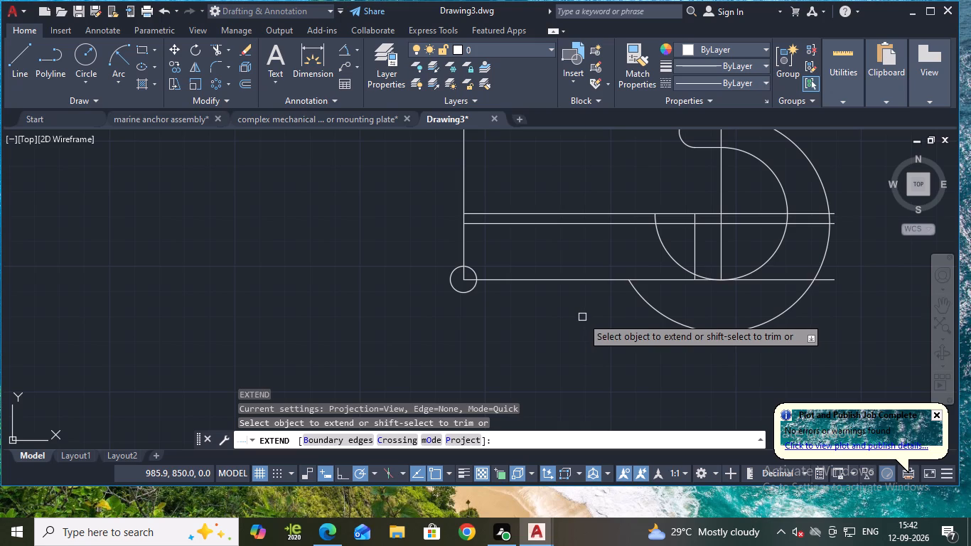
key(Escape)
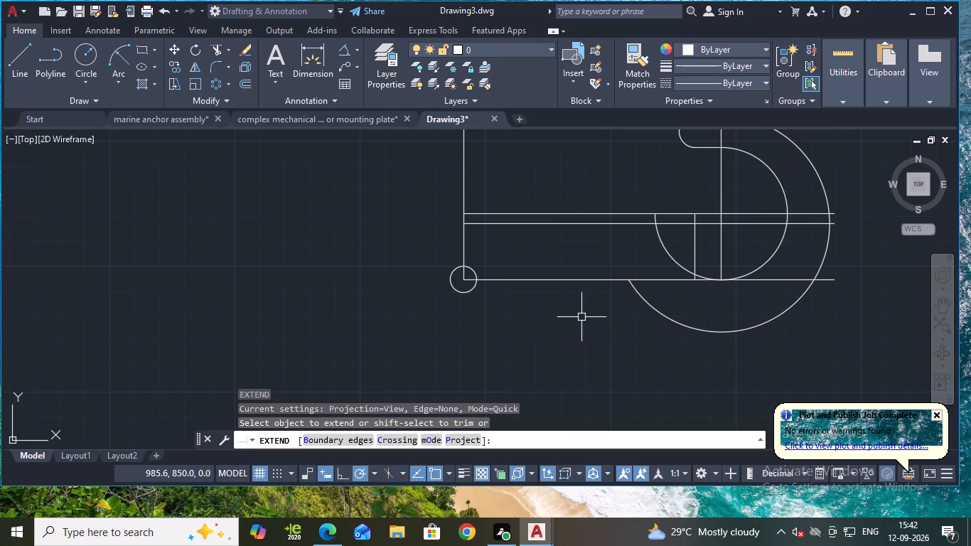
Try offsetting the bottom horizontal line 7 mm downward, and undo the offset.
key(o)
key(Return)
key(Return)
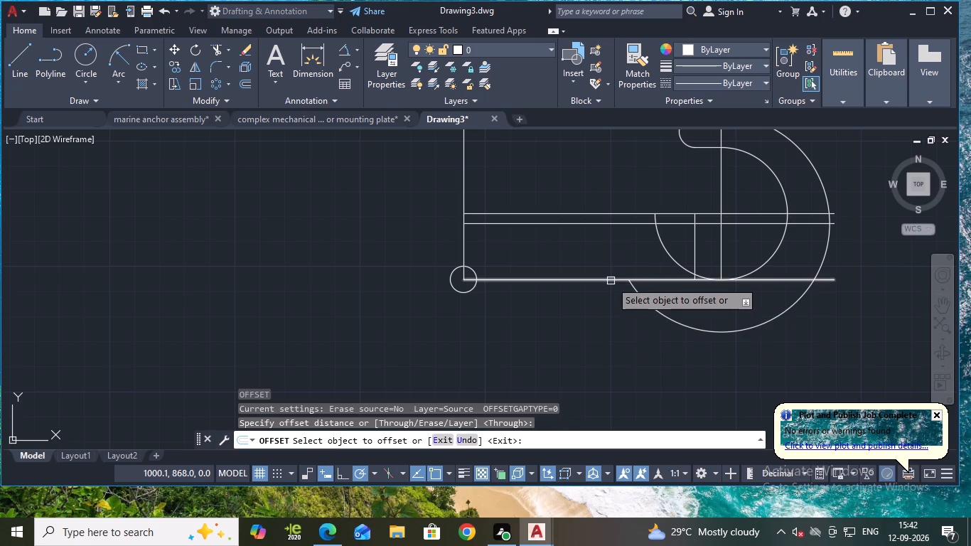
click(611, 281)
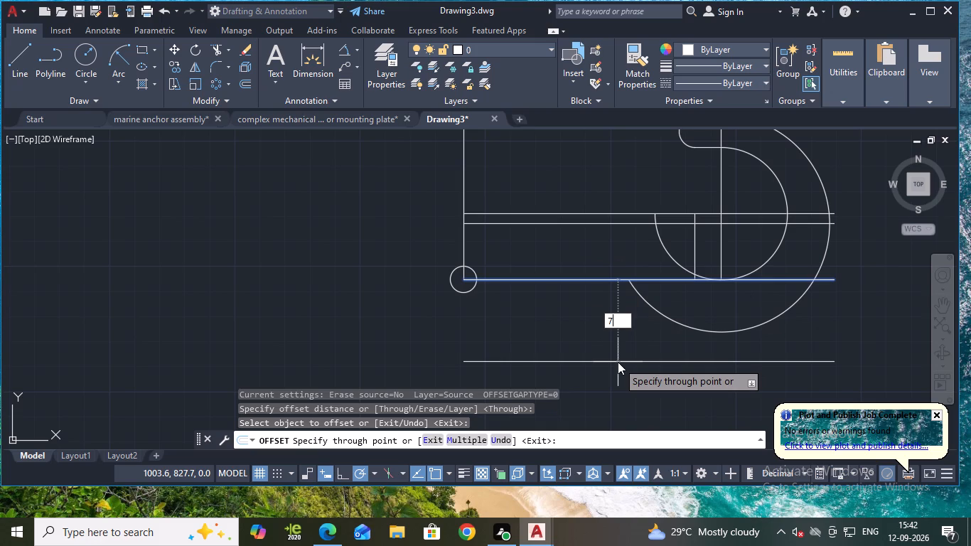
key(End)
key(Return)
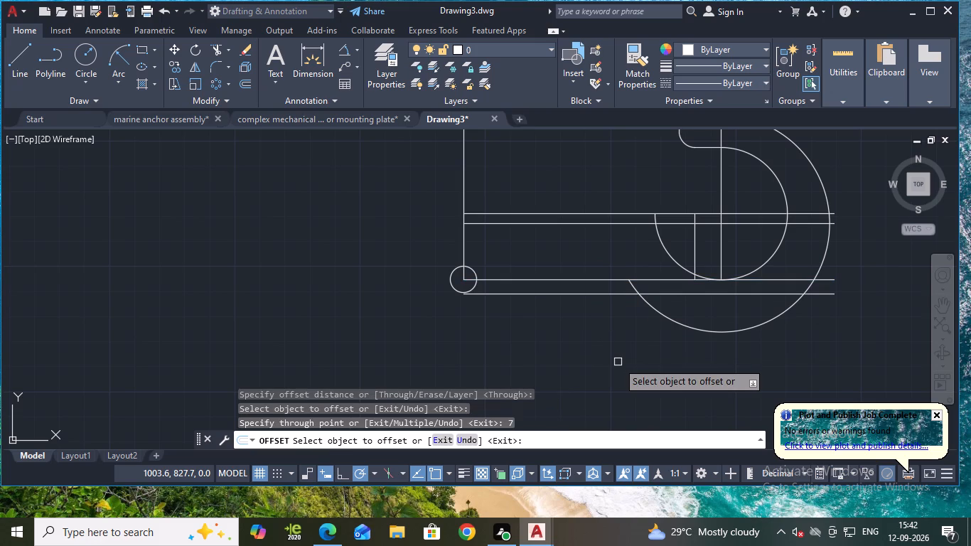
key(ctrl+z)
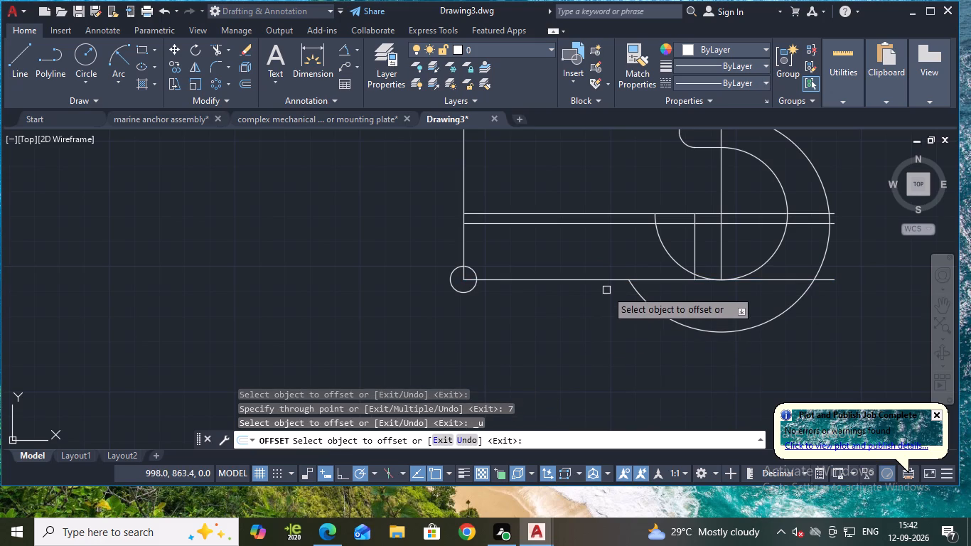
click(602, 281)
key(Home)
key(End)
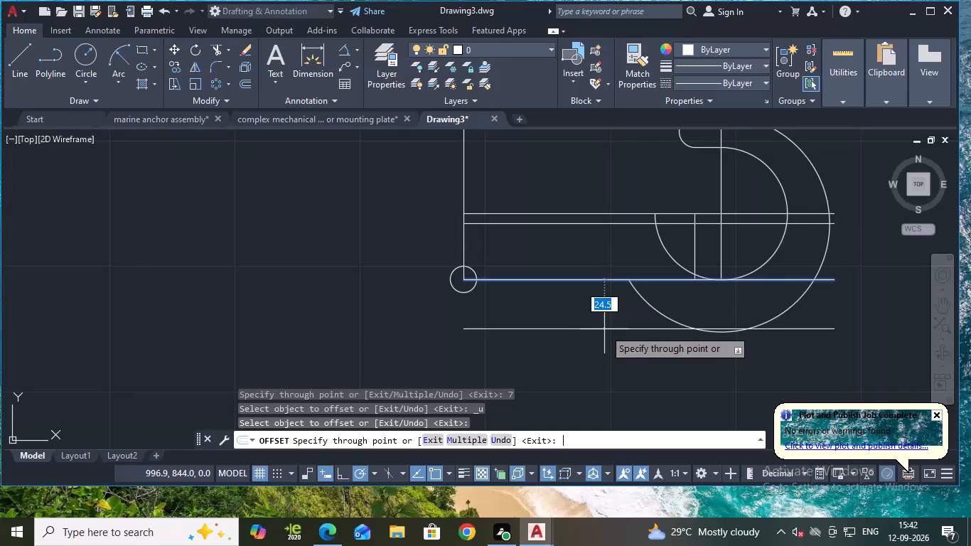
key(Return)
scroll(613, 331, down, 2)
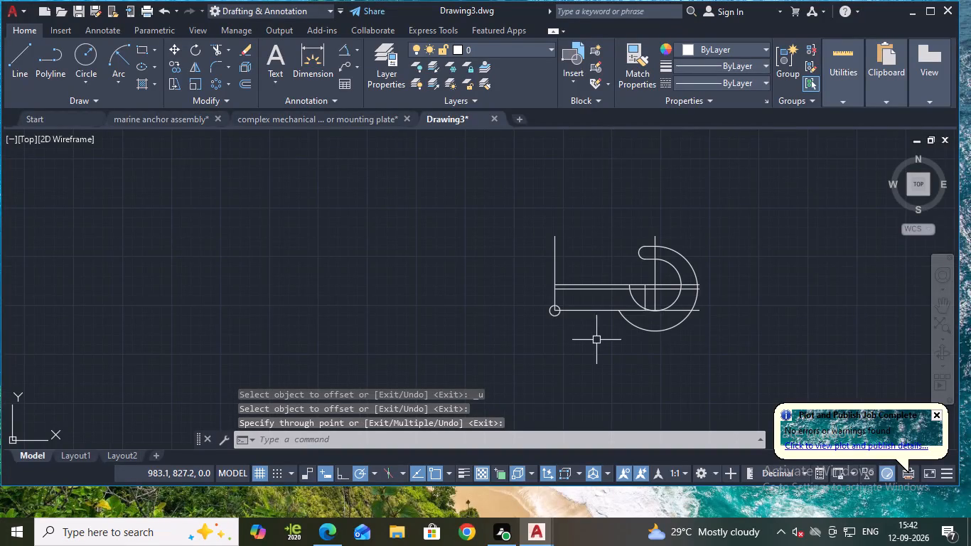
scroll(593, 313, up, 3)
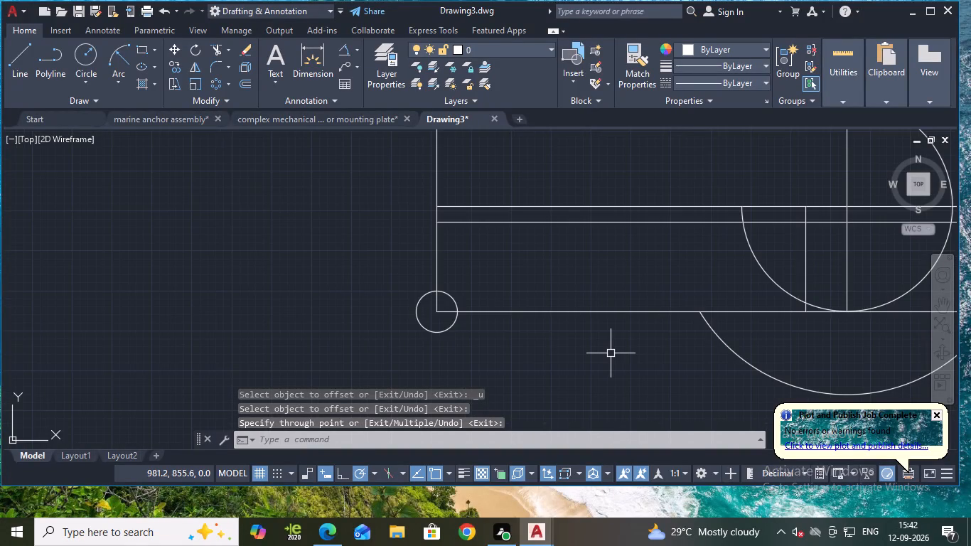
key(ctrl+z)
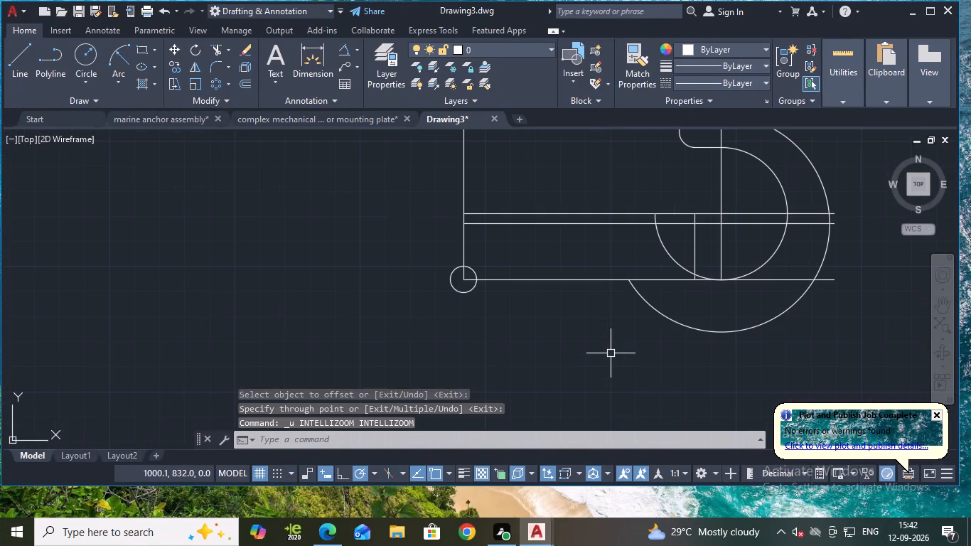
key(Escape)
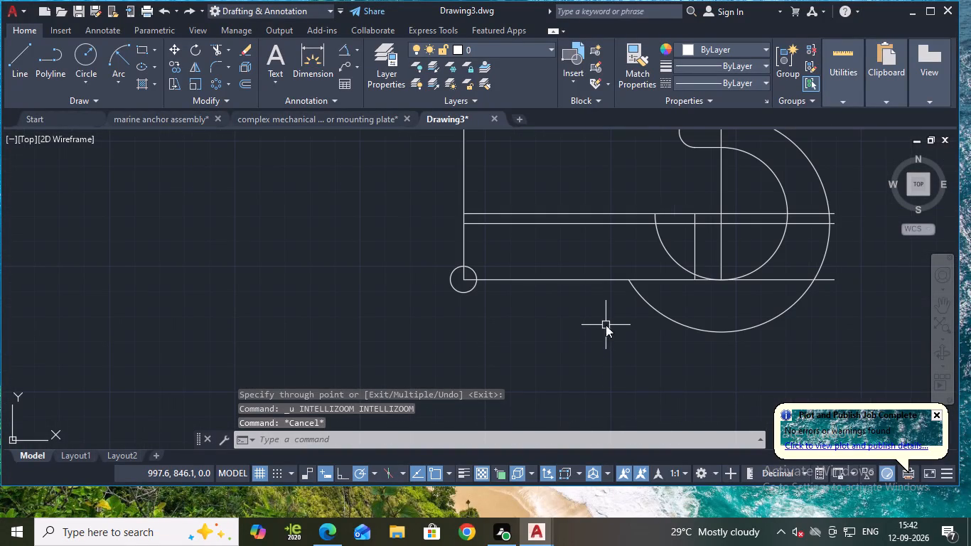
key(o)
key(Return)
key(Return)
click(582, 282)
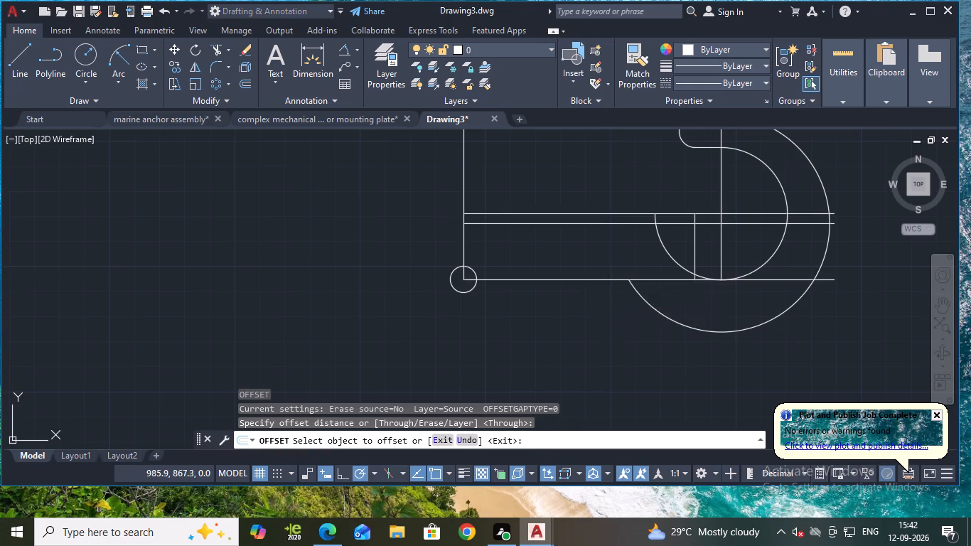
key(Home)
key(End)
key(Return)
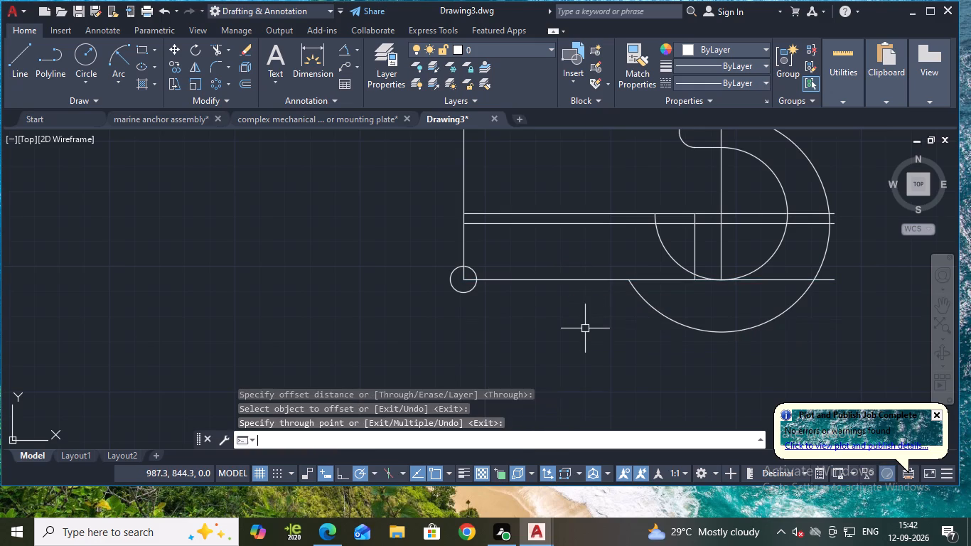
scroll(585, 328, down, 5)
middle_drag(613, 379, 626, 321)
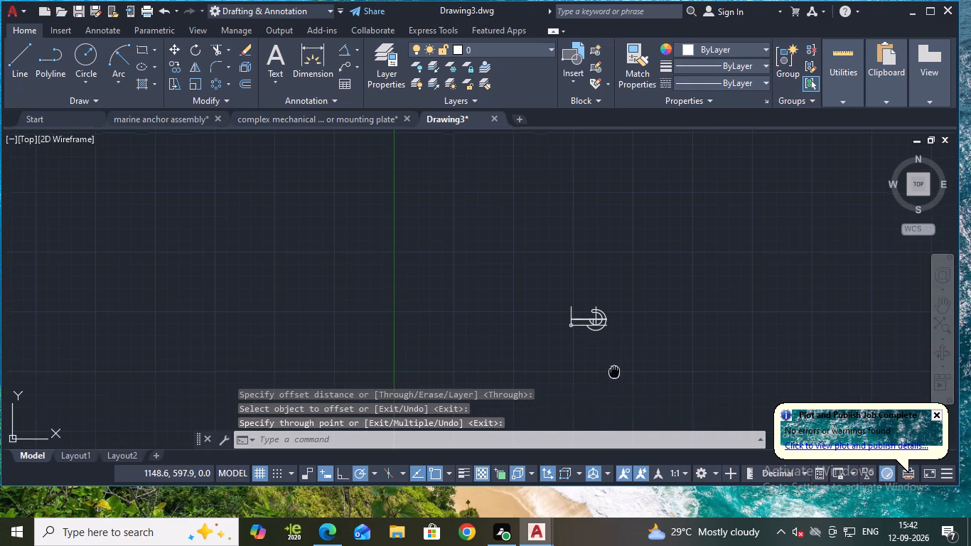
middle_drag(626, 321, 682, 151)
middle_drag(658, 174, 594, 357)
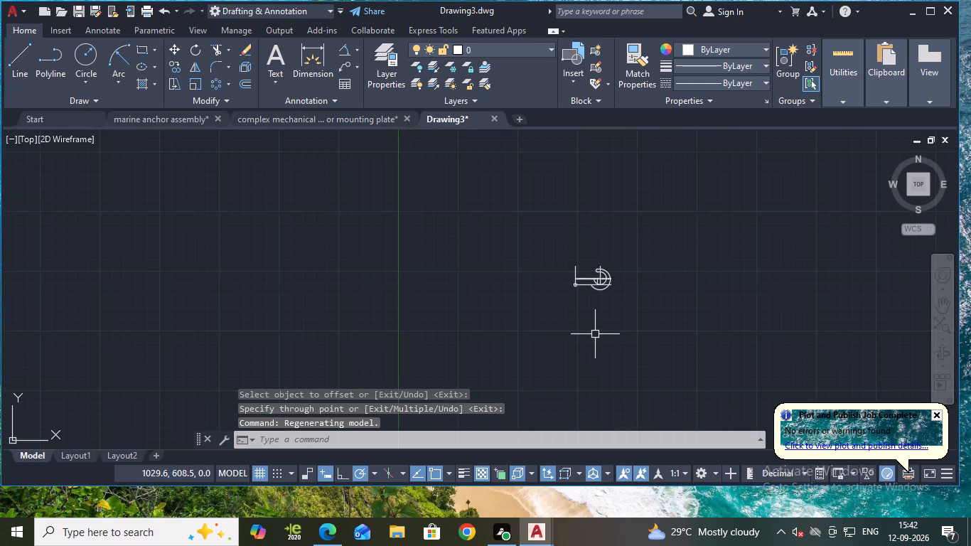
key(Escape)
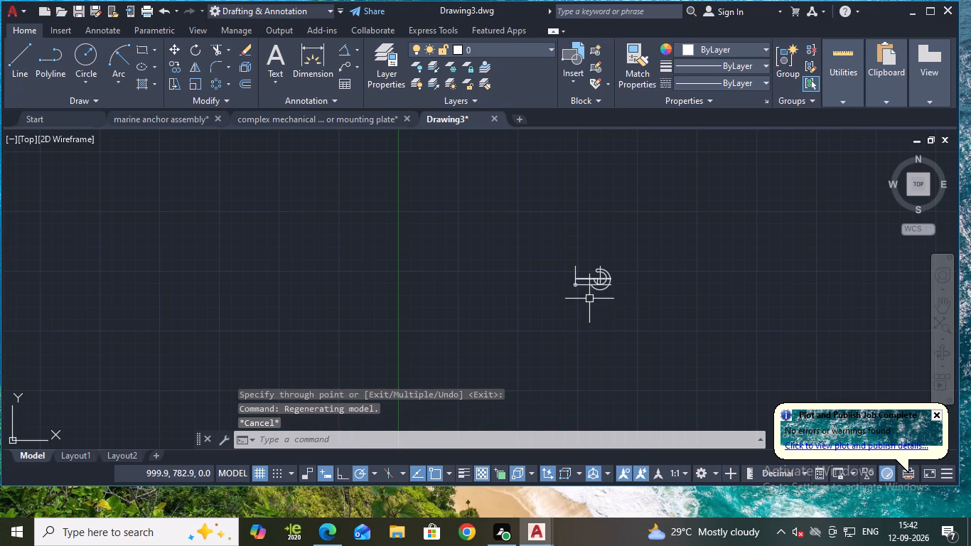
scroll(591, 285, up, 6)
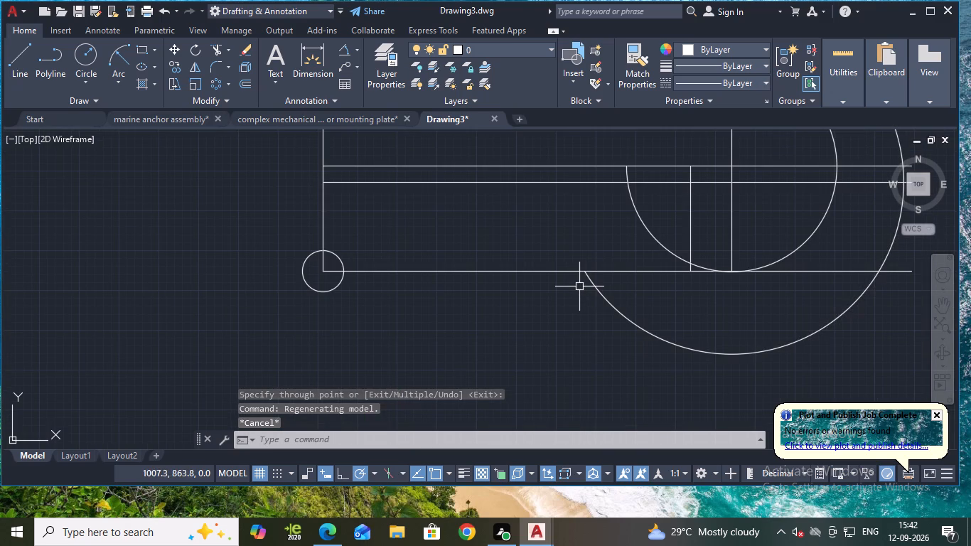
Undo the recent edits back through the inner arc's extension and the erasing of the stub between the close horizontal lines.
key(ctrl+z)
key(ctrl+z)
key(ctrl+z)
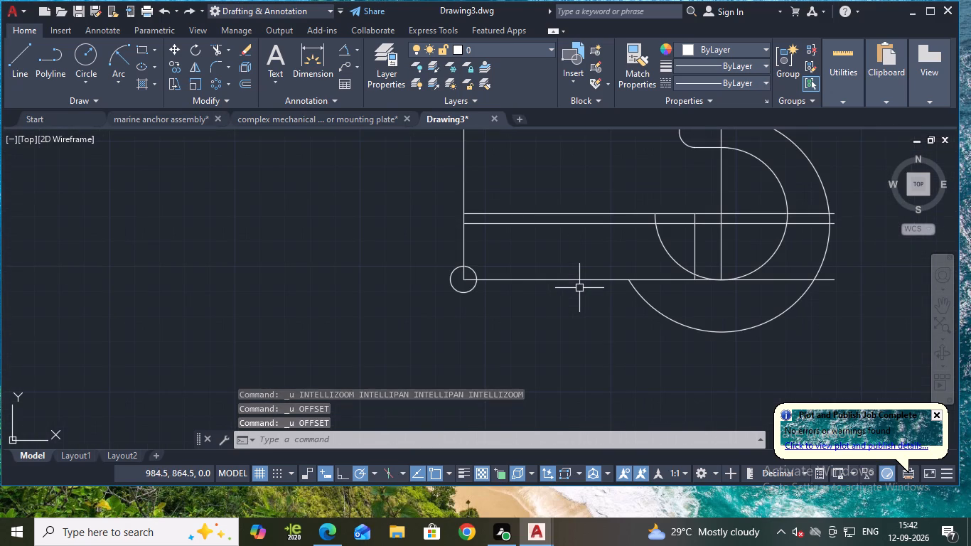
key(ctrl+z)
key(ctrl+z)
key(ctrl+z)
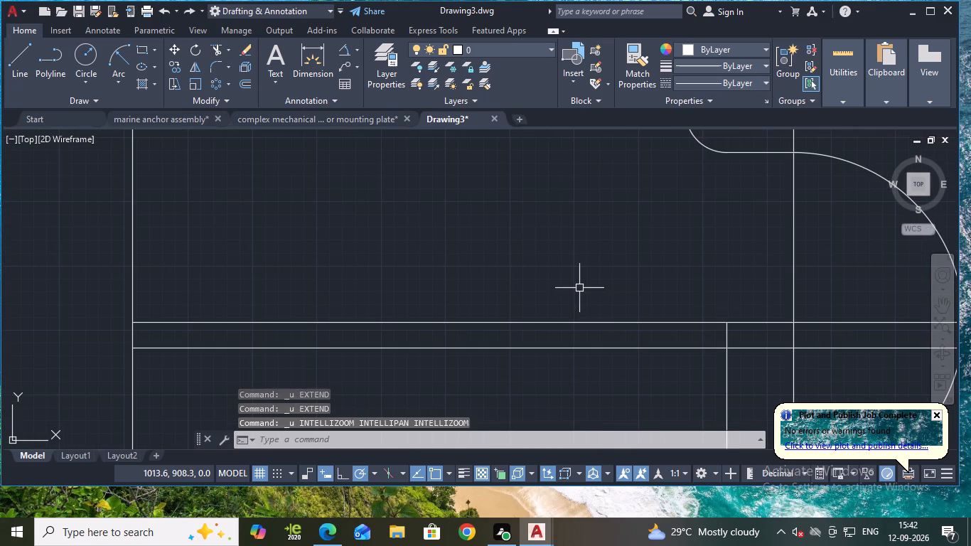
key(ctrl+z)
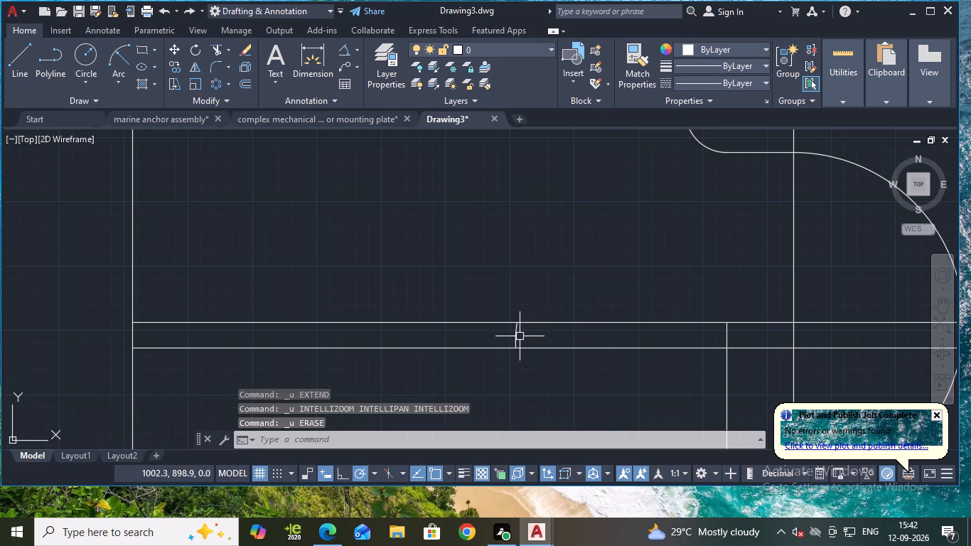
Erase the short arc stub between the two close horizontal lines.
click(517, 336)
key(e)
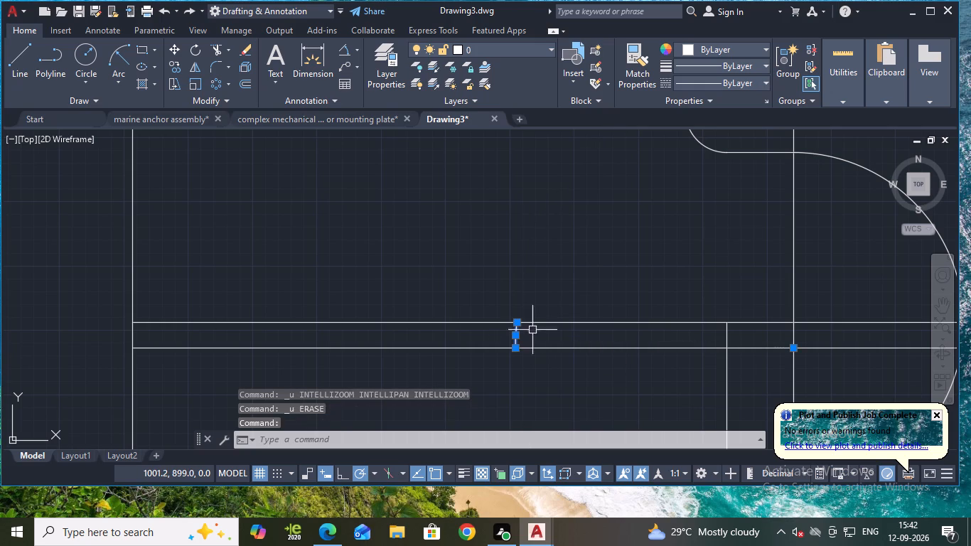
key(e)
key(Return)
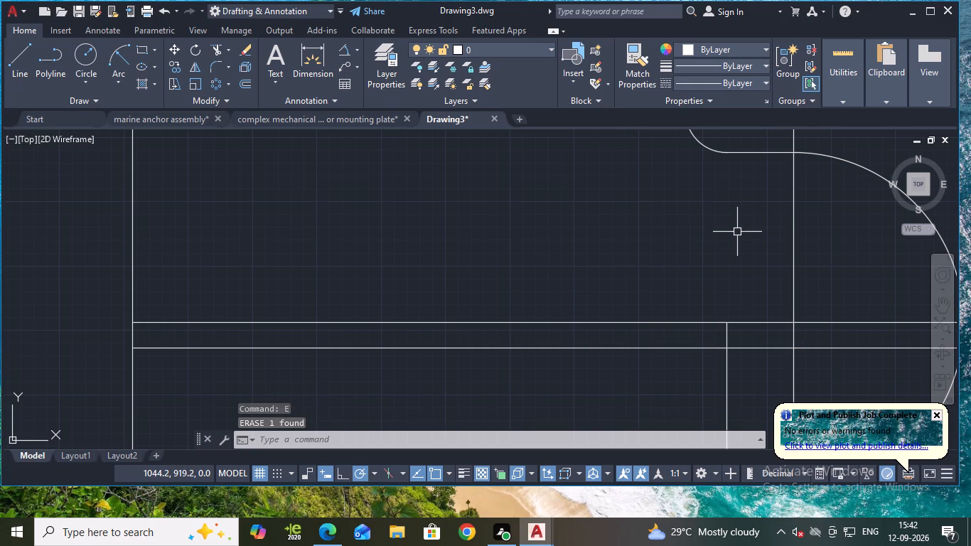
Extend the inner circle's arc around its lower left side up to the upper of the two close horizontal lines.
scroll(575, 251, down, 2)
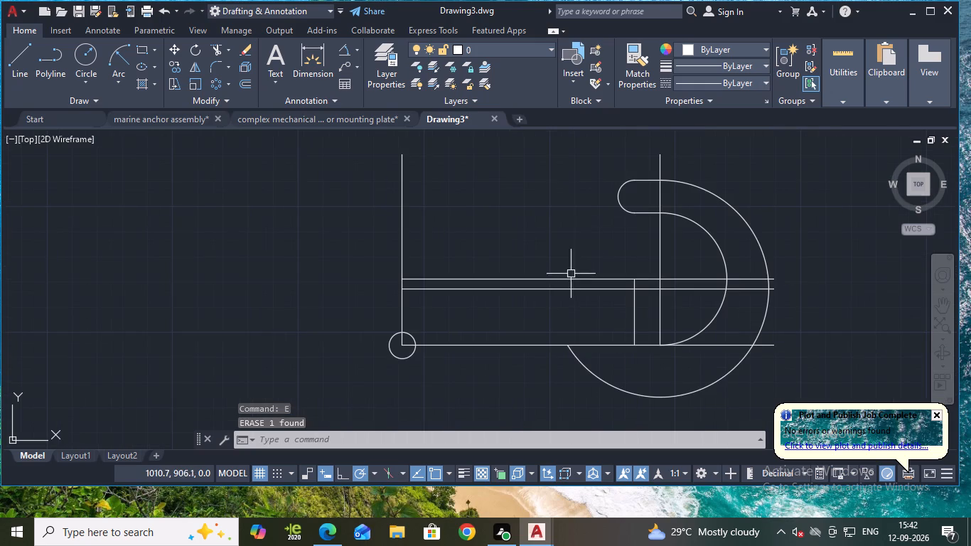
middle_drag(571, 379, 570, 353)
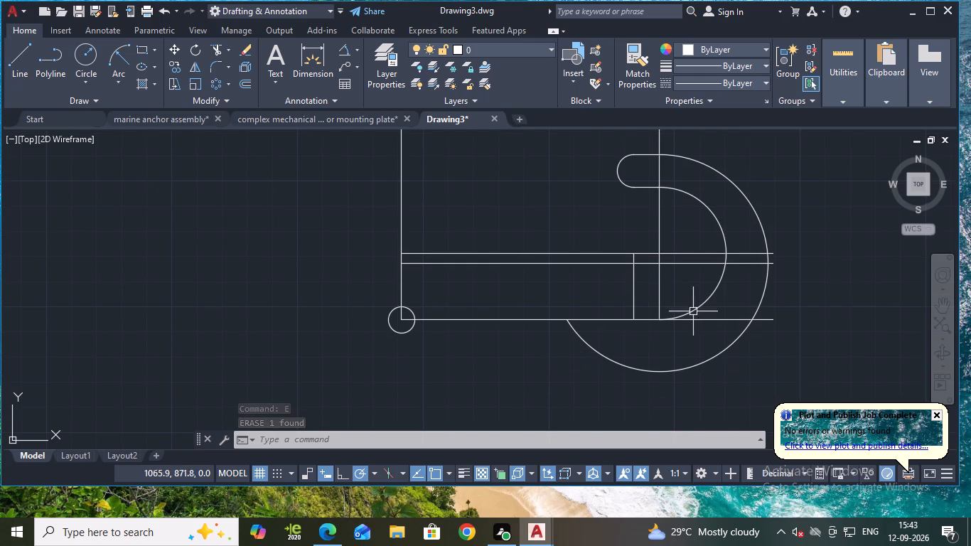
key(Escape)
text(ex)
key(Return)
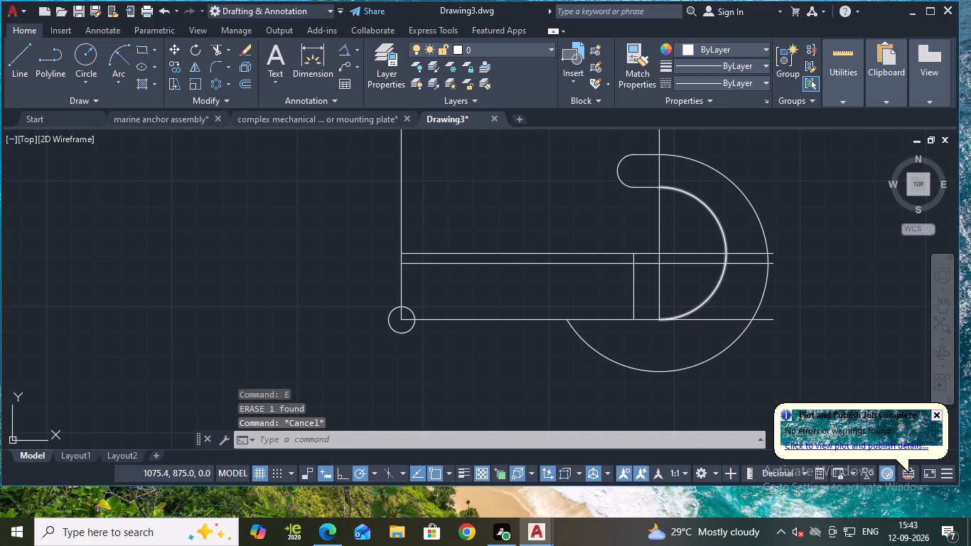
click(701, 307)
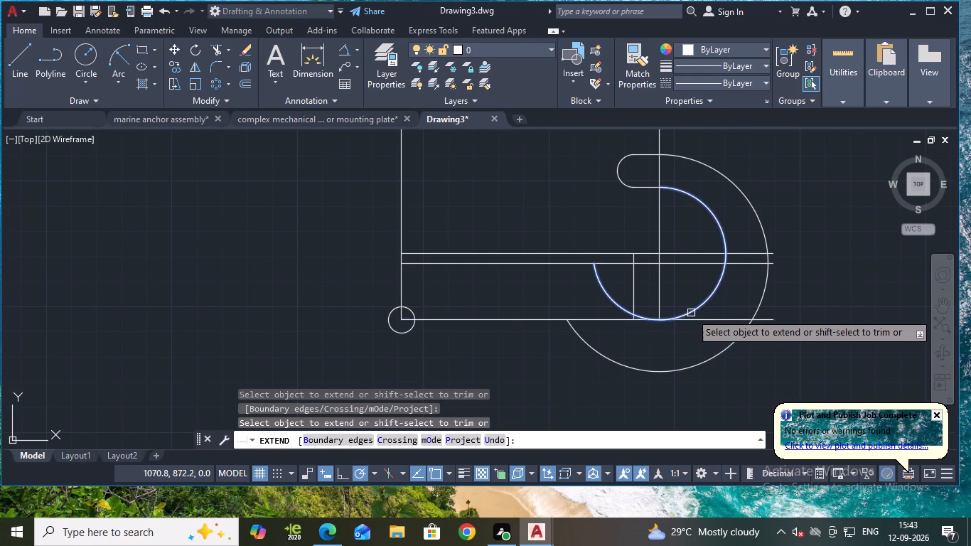
click(692, 312)
click(694, 312)
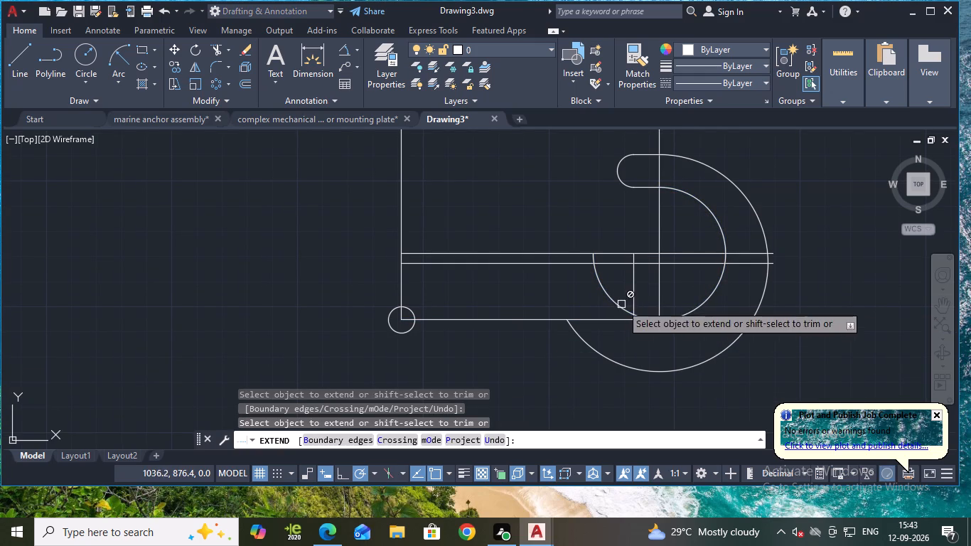
key(Escape)
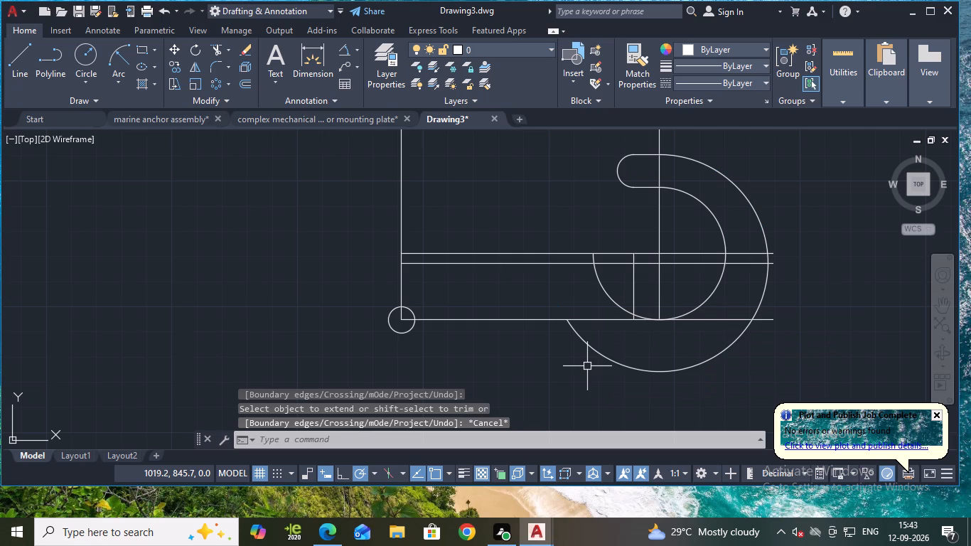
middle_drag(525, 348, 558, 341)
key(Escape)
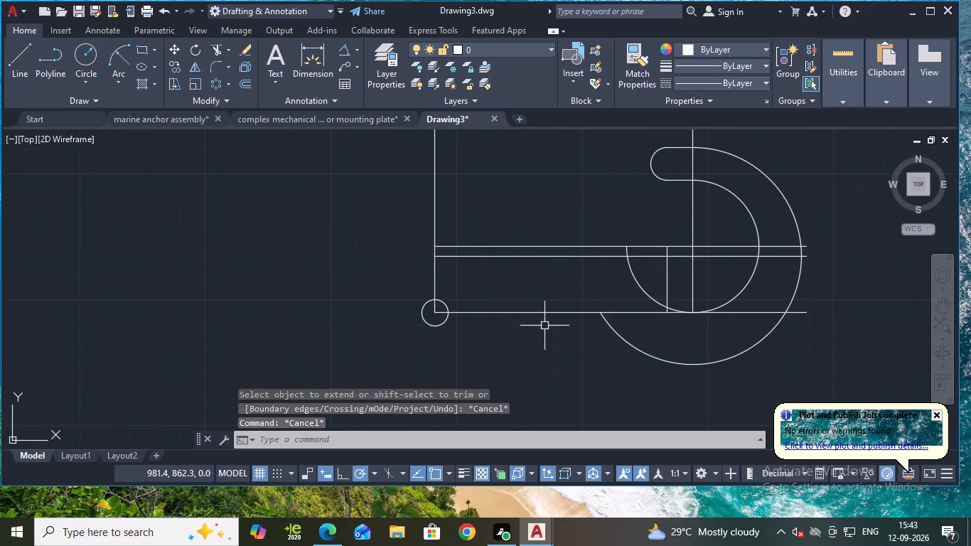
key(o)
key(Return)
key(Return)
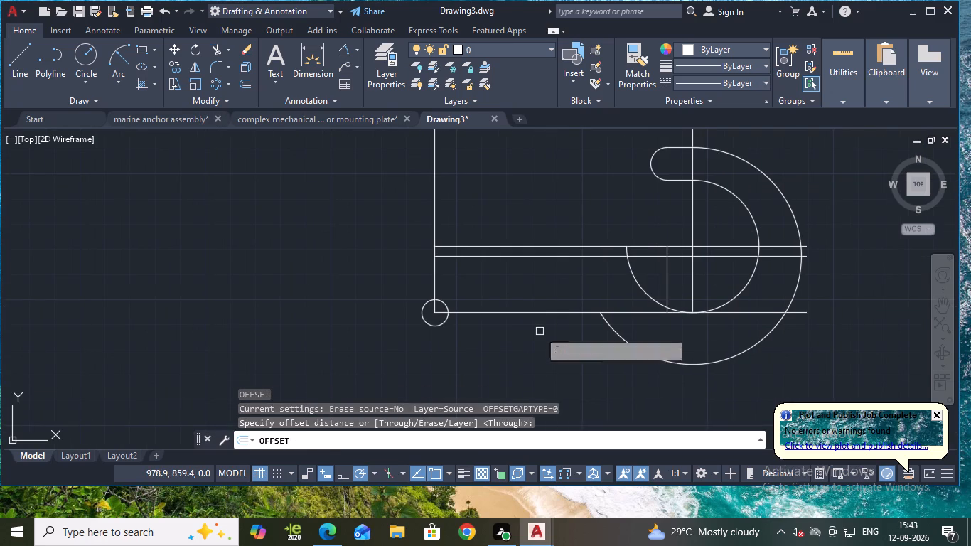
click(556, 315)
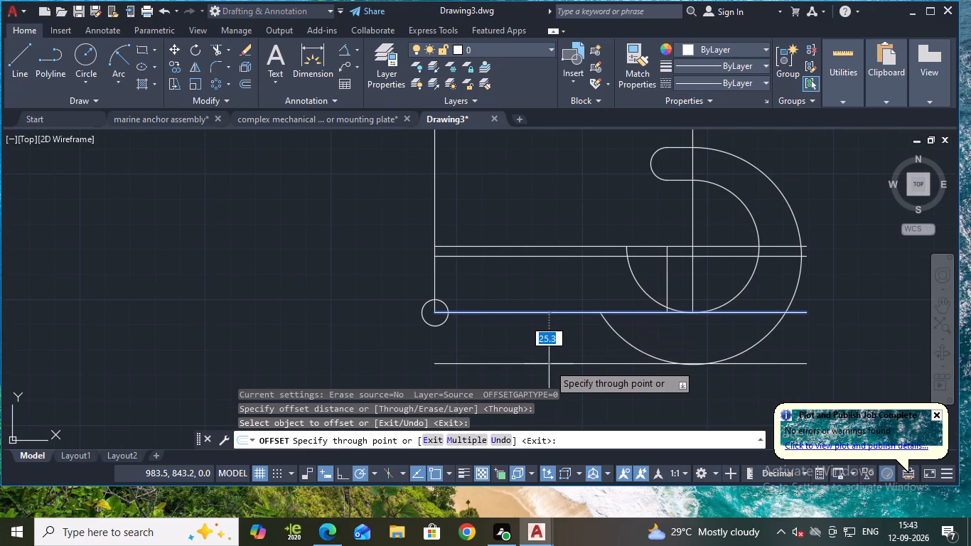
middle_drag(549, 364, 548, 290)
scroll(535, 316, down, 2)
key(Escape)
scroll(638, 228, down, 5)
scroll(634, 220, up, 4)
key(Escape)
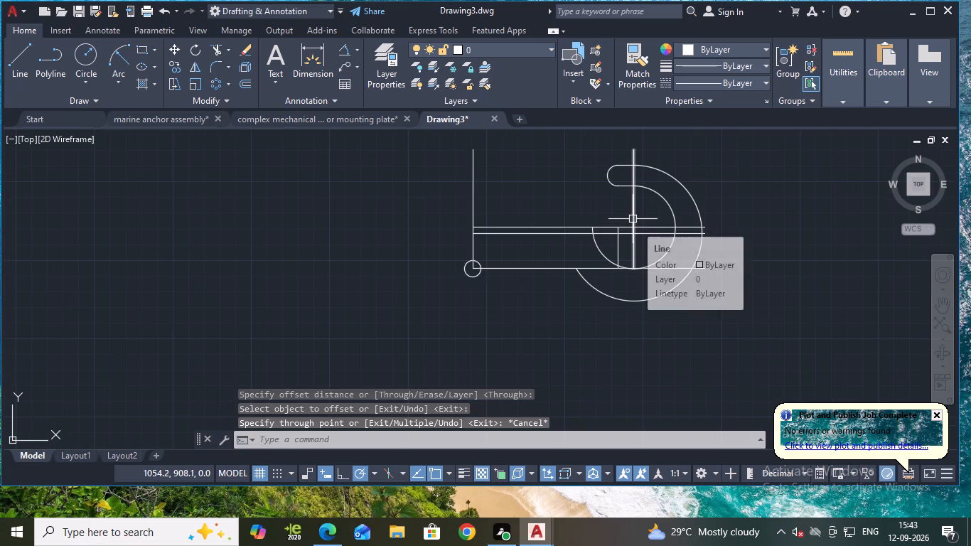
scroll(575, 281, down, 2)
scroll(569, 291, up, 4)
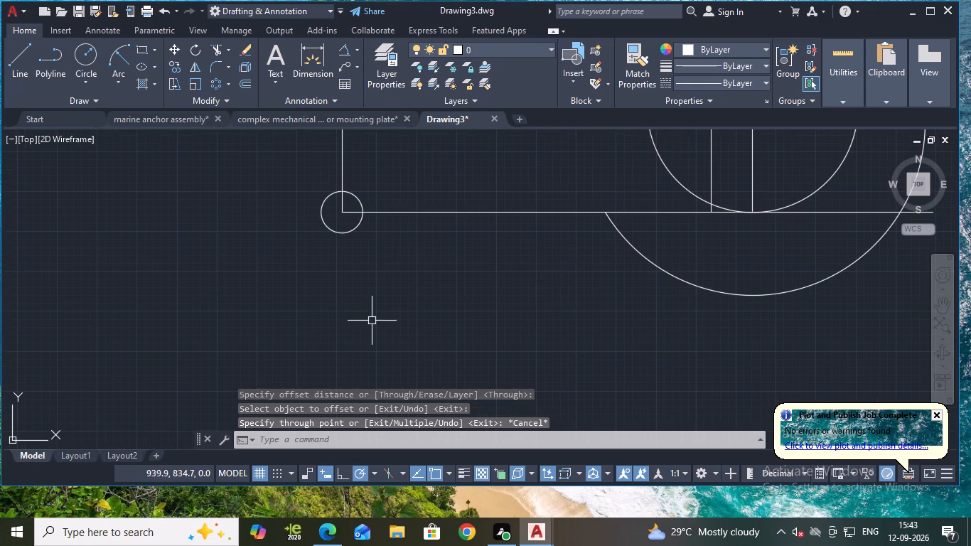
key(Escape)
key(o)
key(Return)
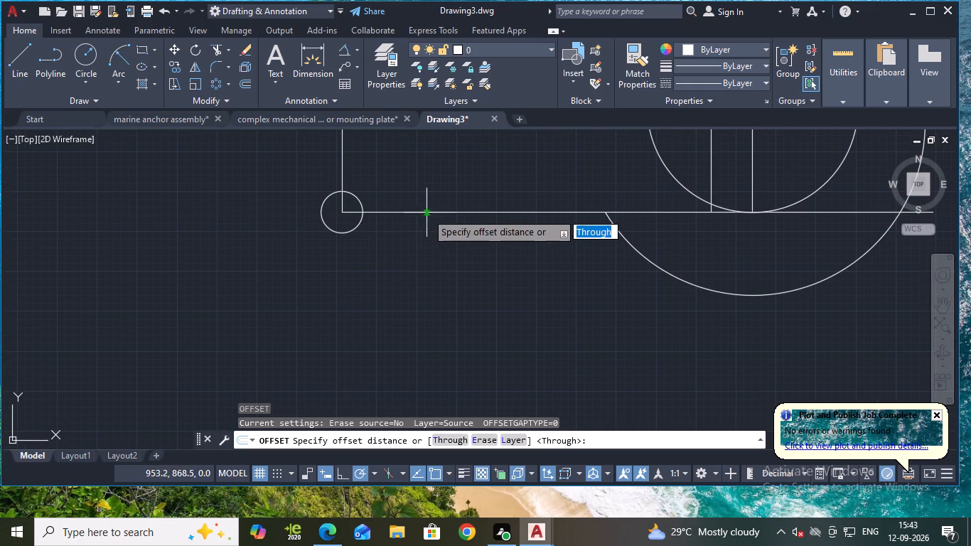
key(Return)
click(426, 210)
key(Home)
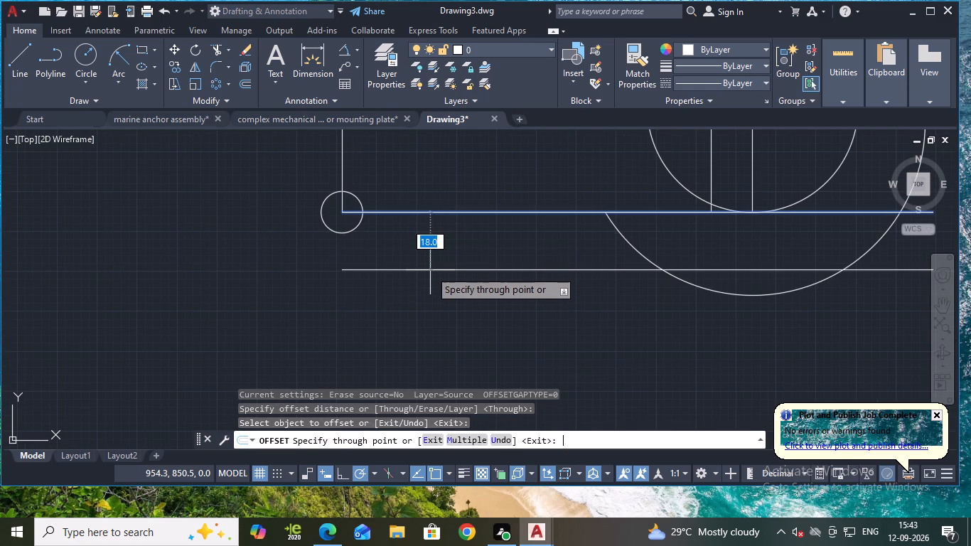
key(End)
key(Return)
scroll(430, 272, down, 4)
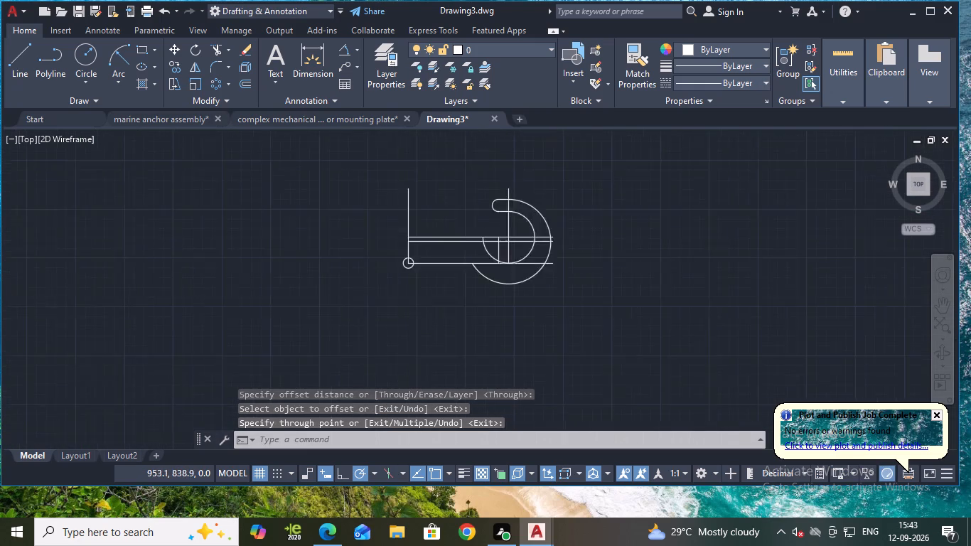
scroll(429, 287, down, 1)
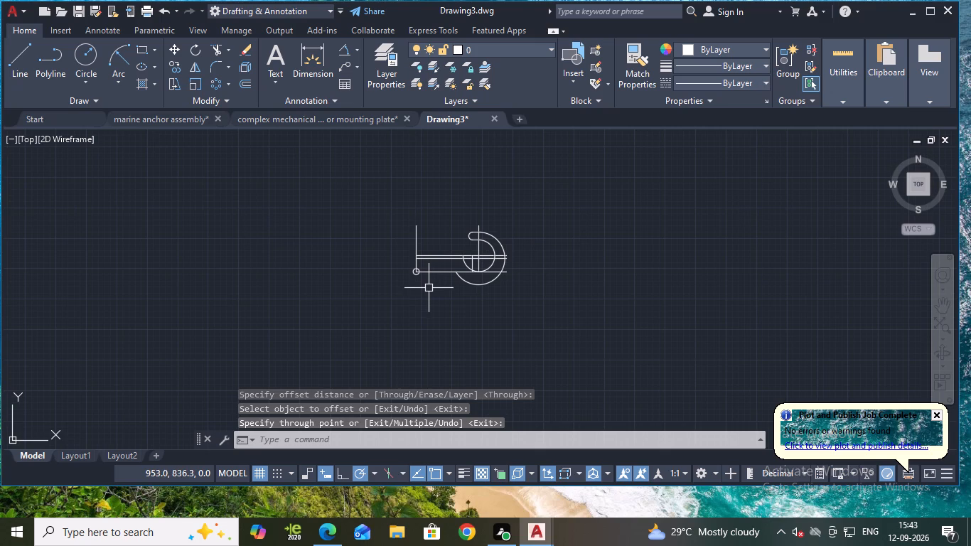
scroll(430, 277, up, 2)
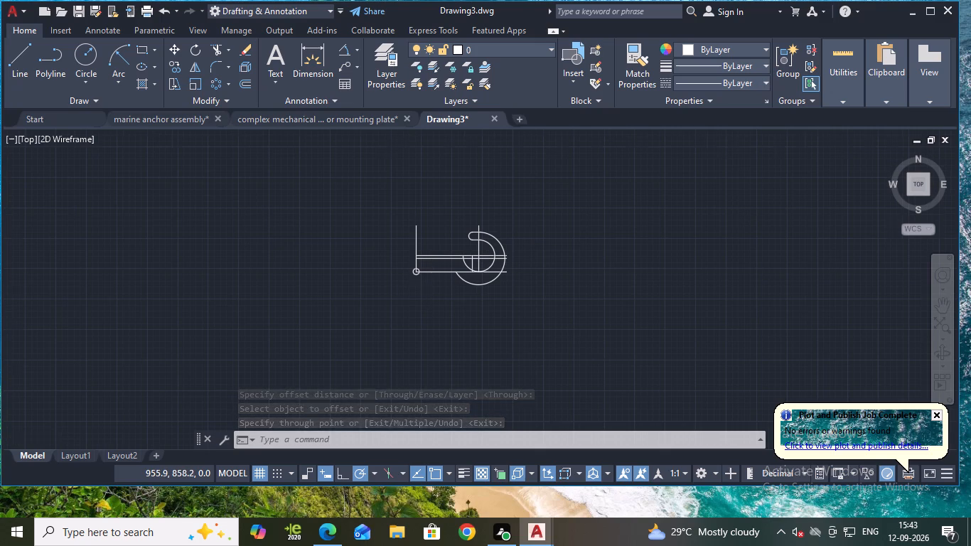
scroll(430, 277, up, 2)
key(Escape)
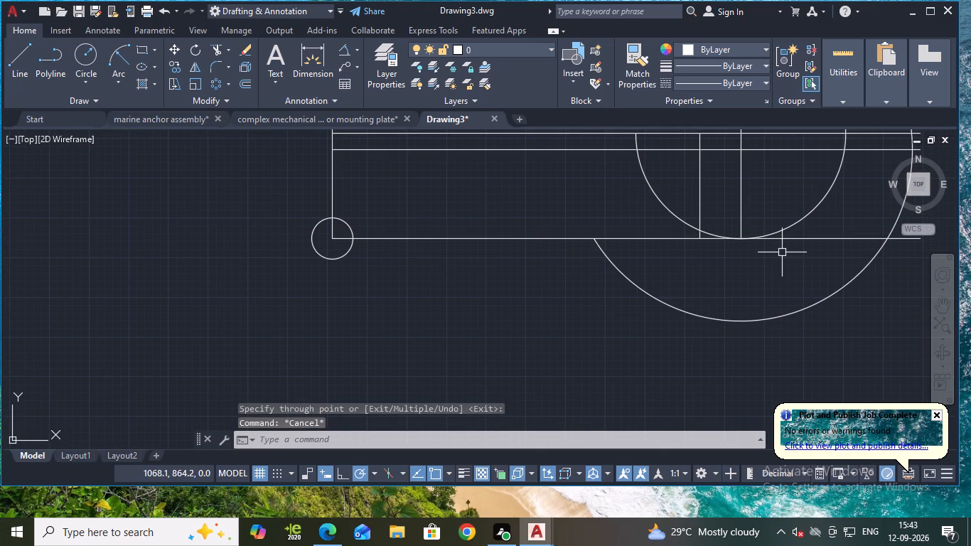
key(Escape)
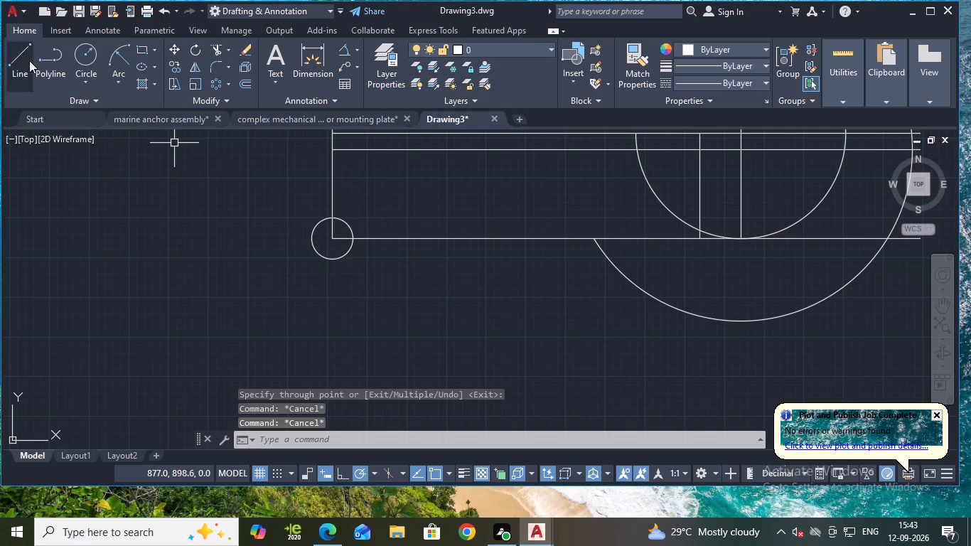
Offset the bottom horizontal line 71 mm downward.
click(476, 240)
key(o)
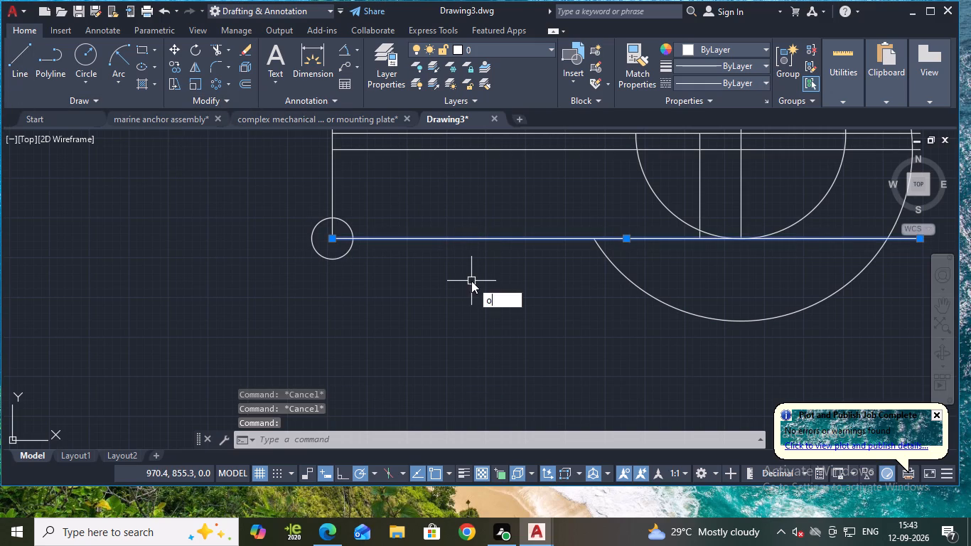
key(Return)
key(Return)
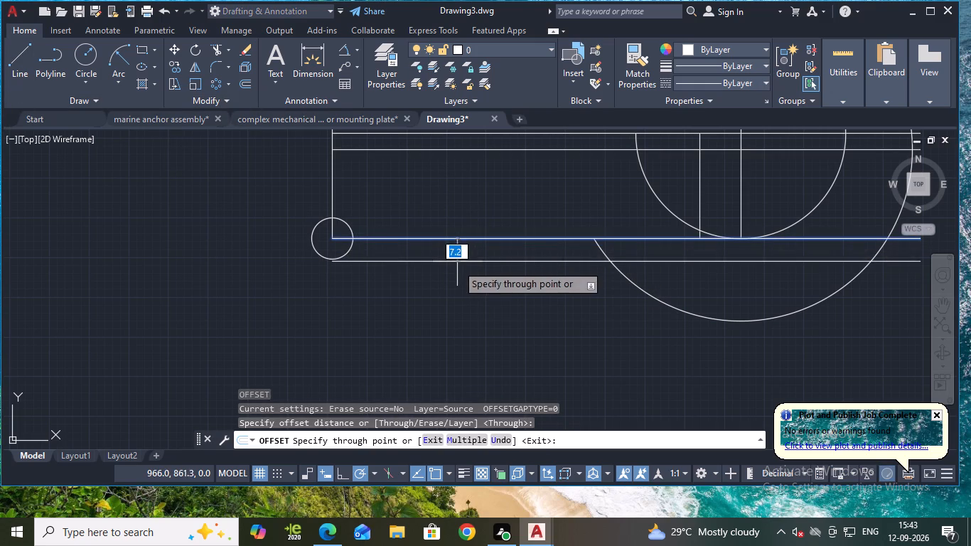
key(Home)
key(End)
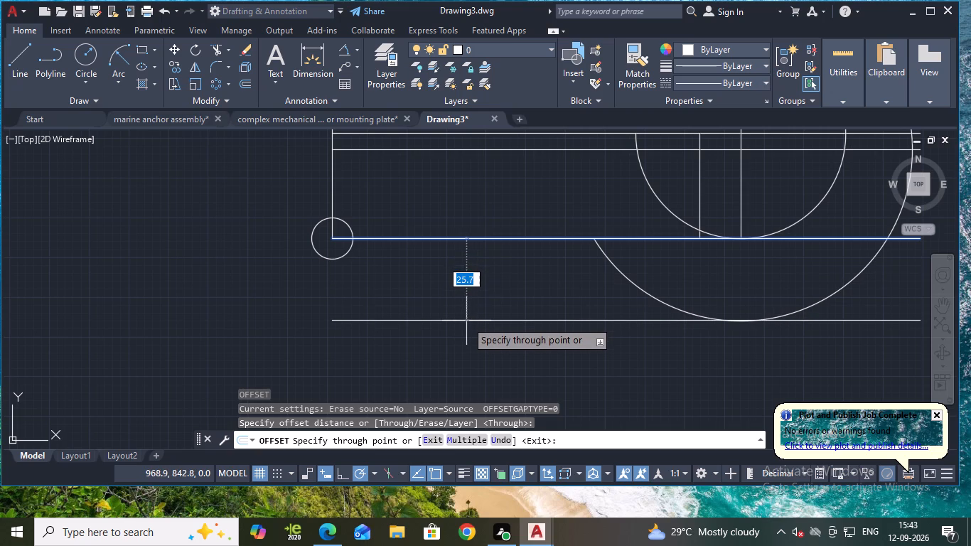
key(F12)
key(F12)
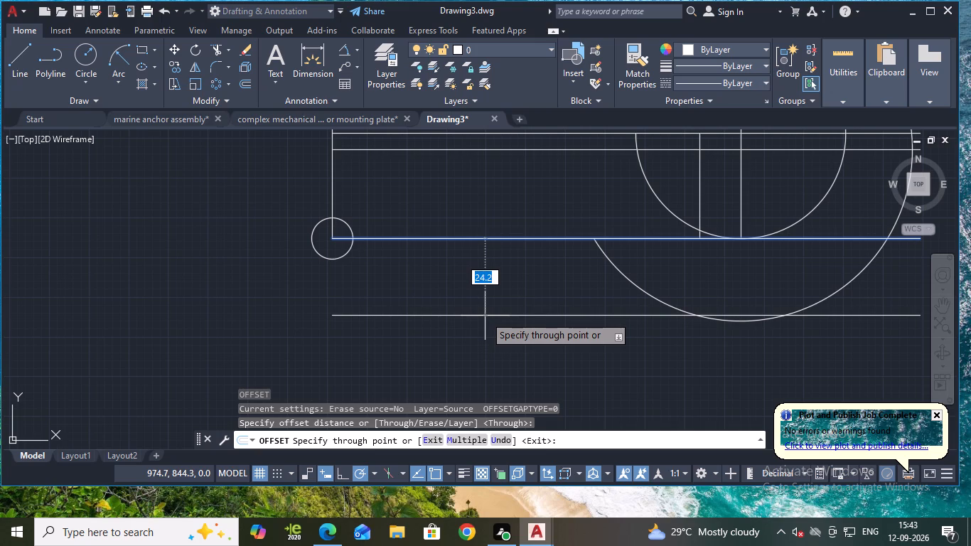
key(Home)
key(1)
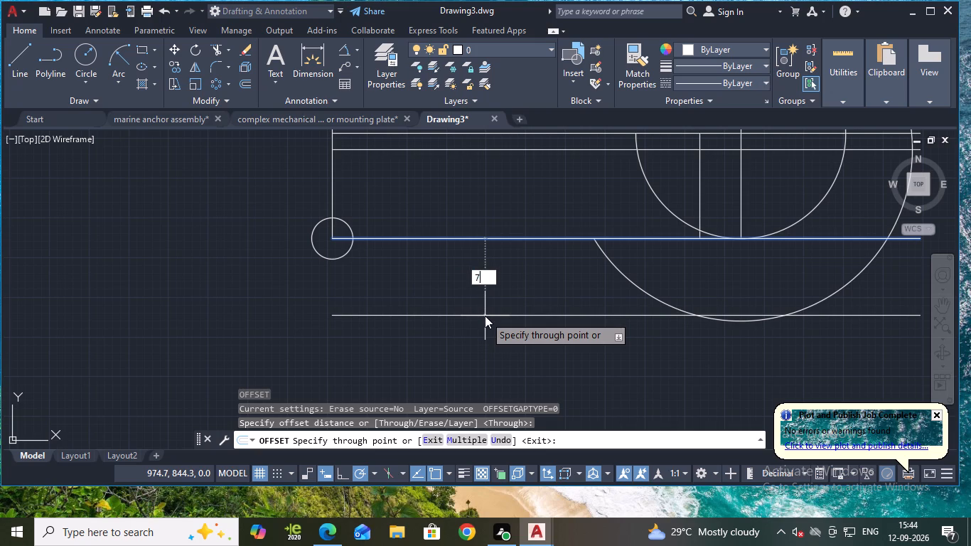
key(Return)
scroll(482, 317, down, 4)
scroll(471, 311, up, 2)
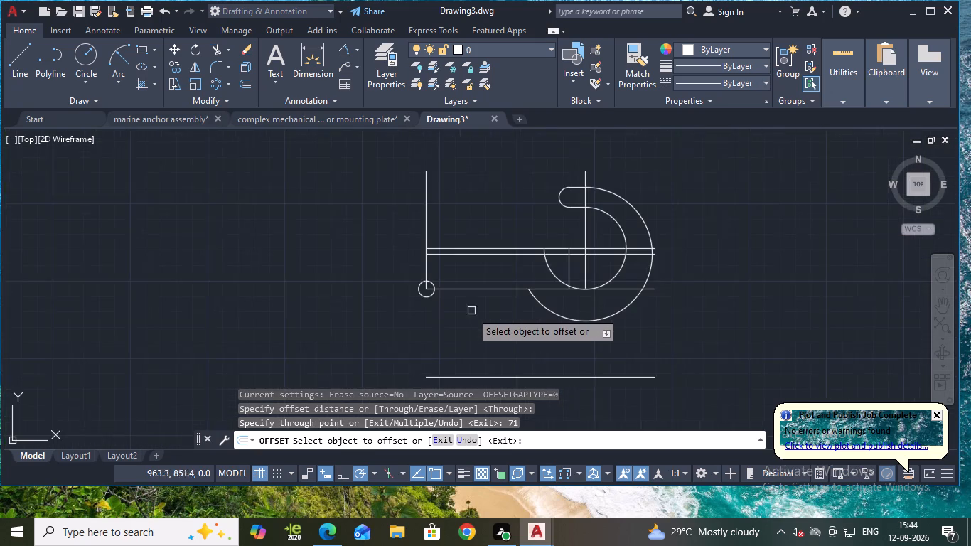
middle_drag(471, 324, 486, 248)
scroll(488, 247, up, 1)
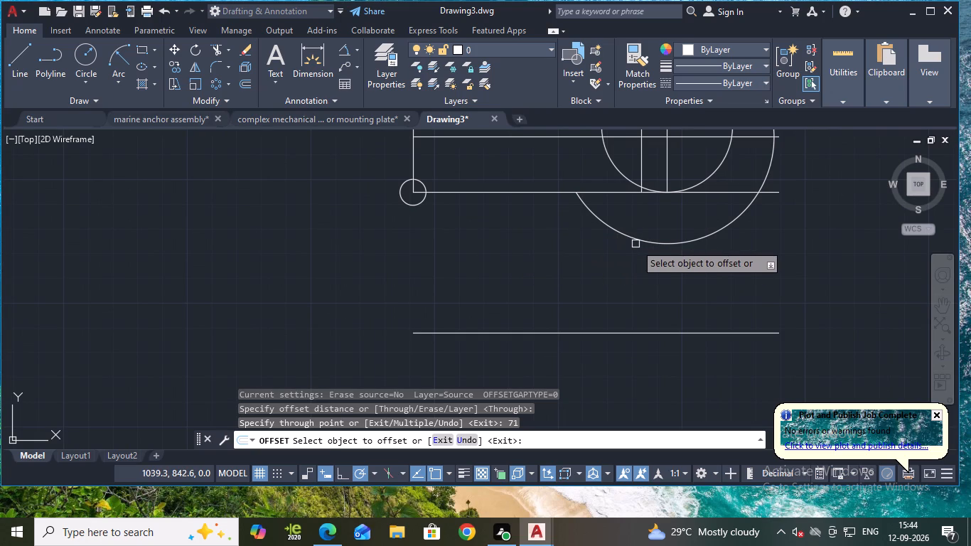
Draw a 50 mm radius circle tangent to the hook's outer arc and the lower offset line using Tan, Tan, Radius.
click(84, 74)
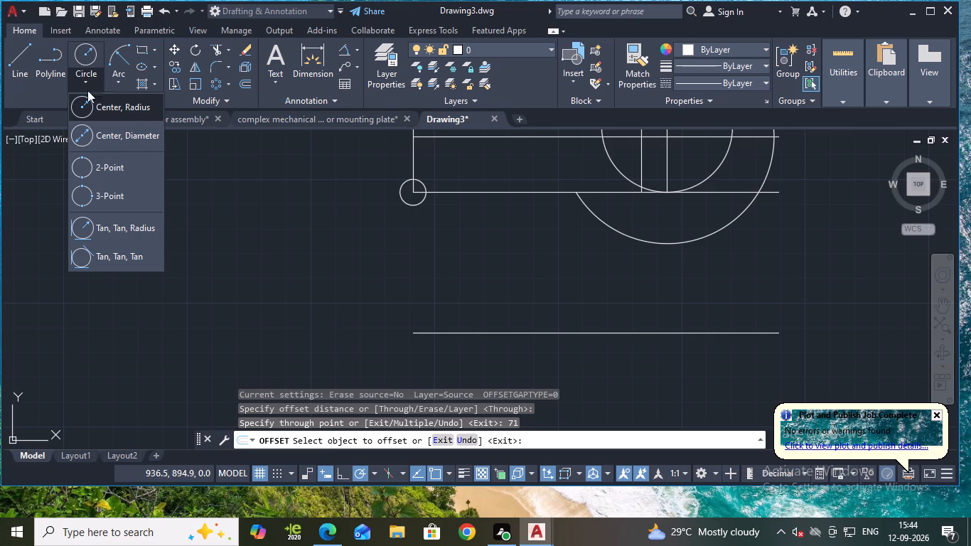
click(108, 228)
click(626, 238)
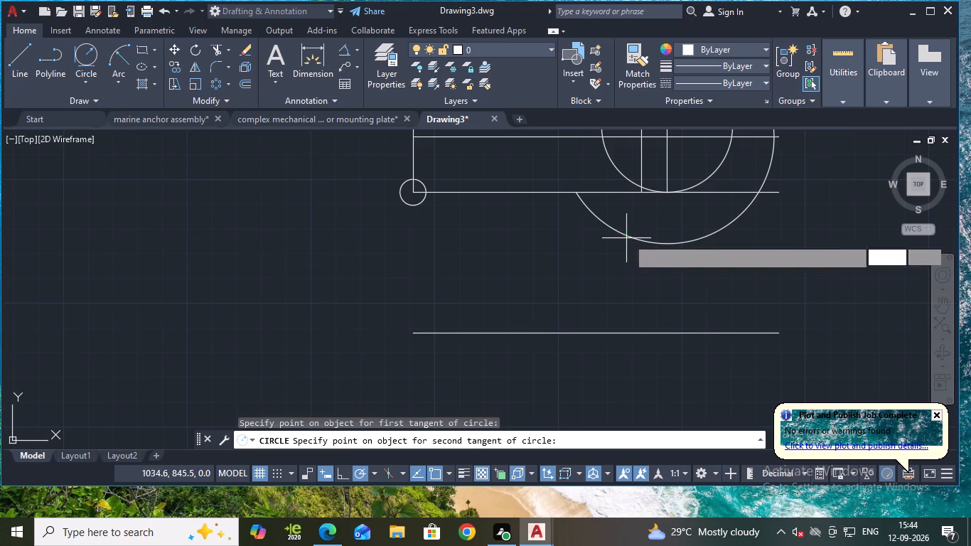
click(592, 332)
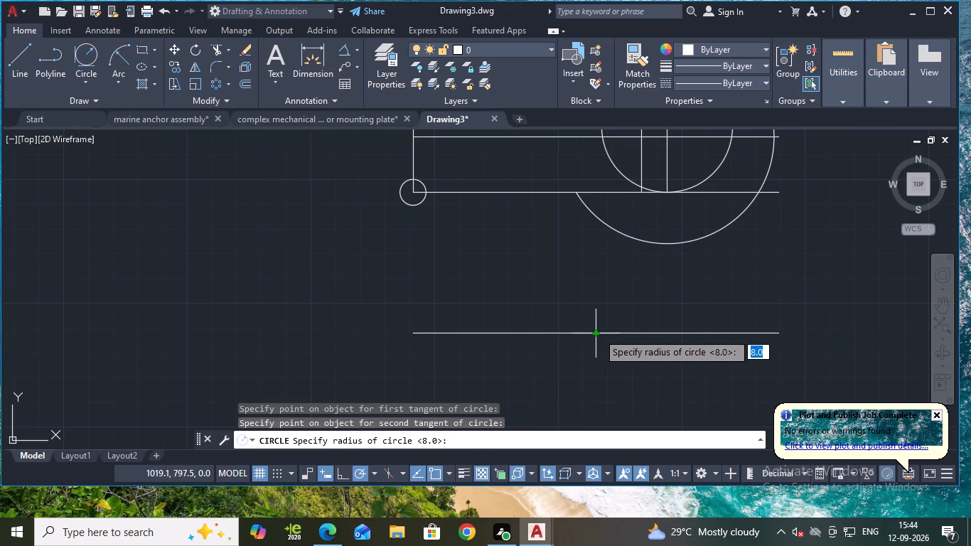
text(50)
key(Return)
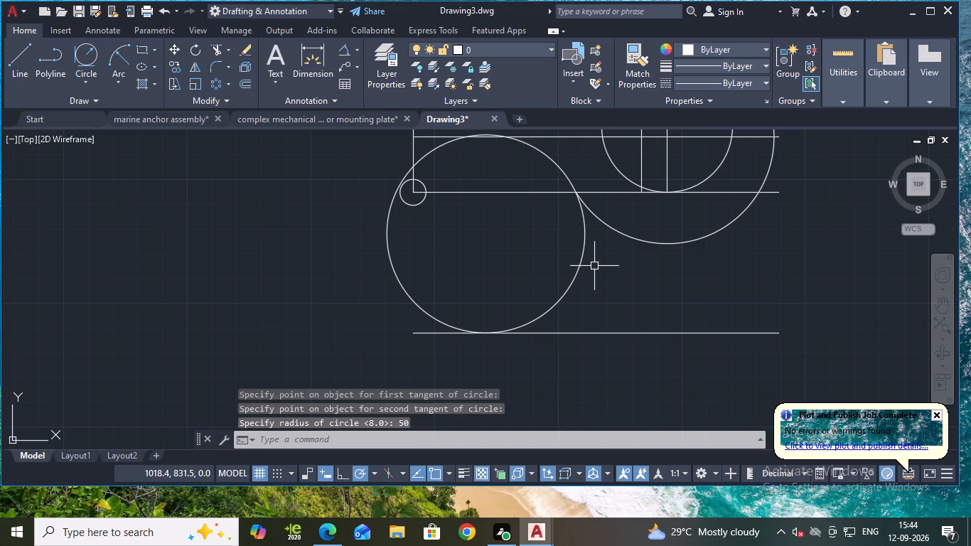
Draw a second 50 mm radius circle below the hook, tangent to the hook's outer arc and the first tangent circle.
click(87, 65)
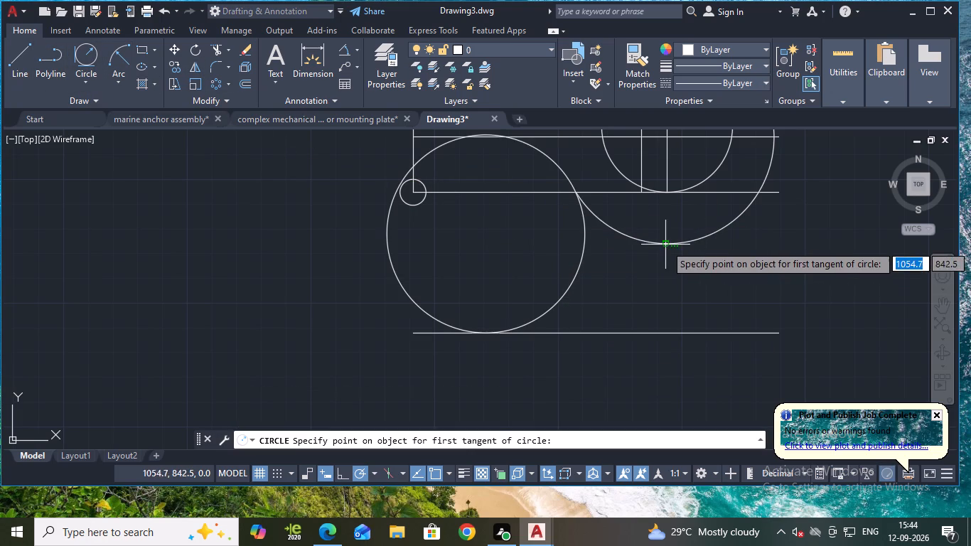
click(665, 245)
click(574, 279)
key(Return)
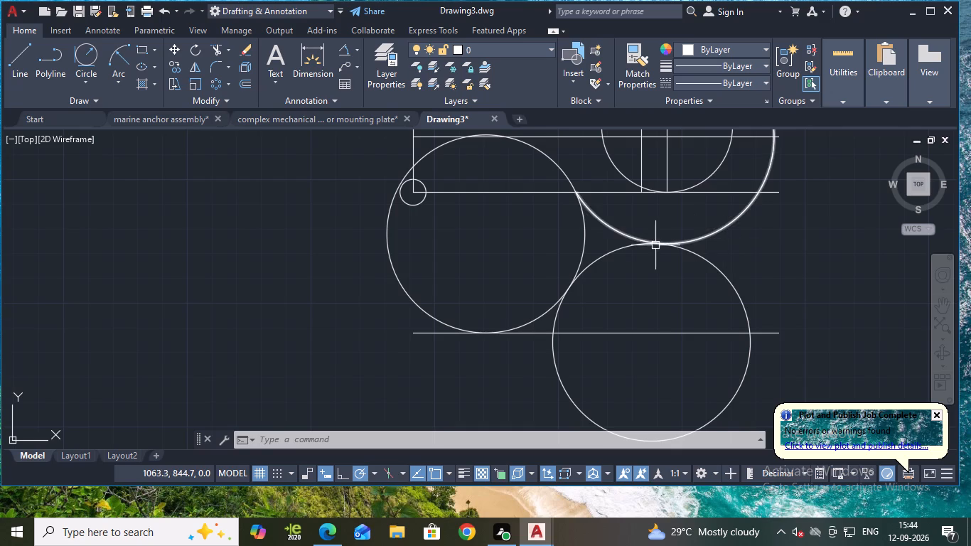
Erase the first 50 mm radius tangent circle beside the hook.
click(589, 228)
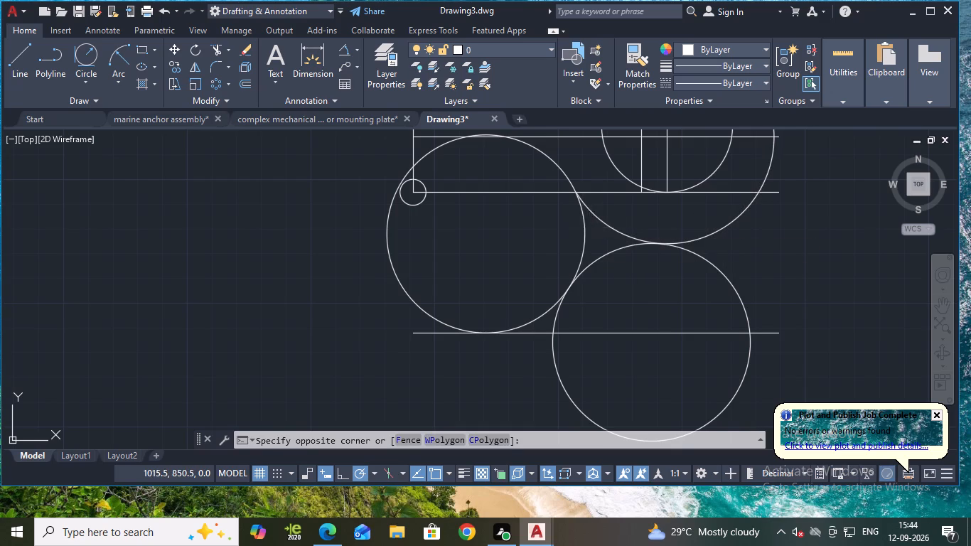
click(585, 232)
click(585, 232)
click(582, 235)
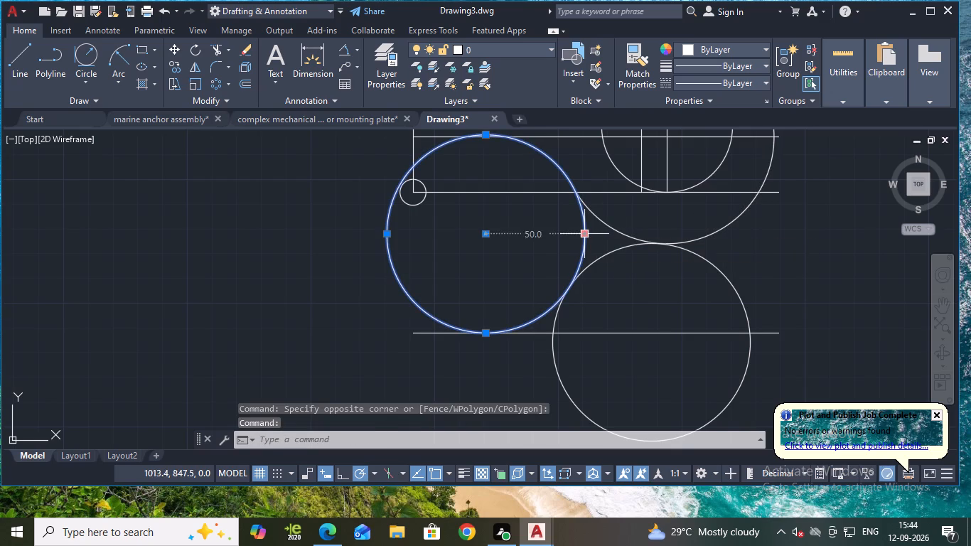
key(e)
key(Return)
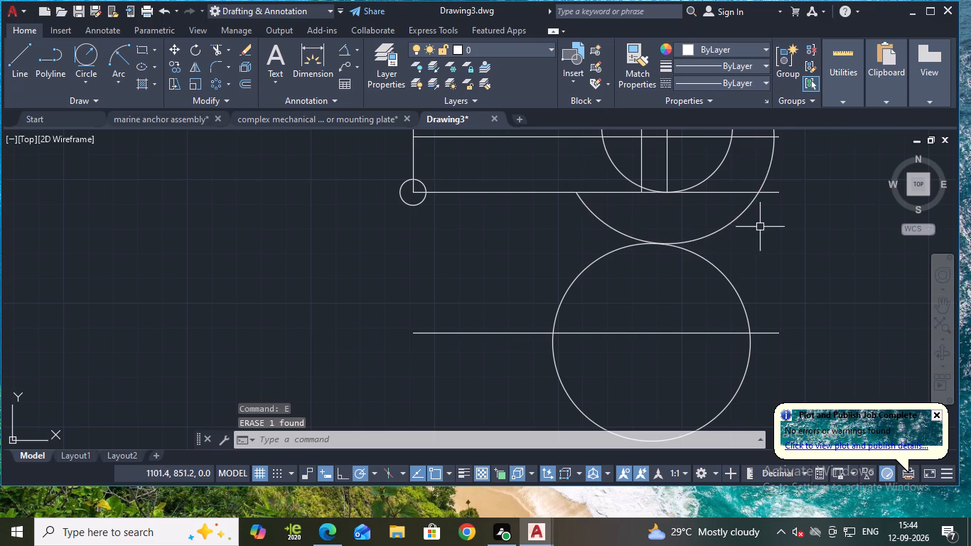
Trim the remaining tangent circle and the outer arc's left end, leaving an S-curve from the hook to the lower offset line.
middle_drag(771, 229, 754, 223)
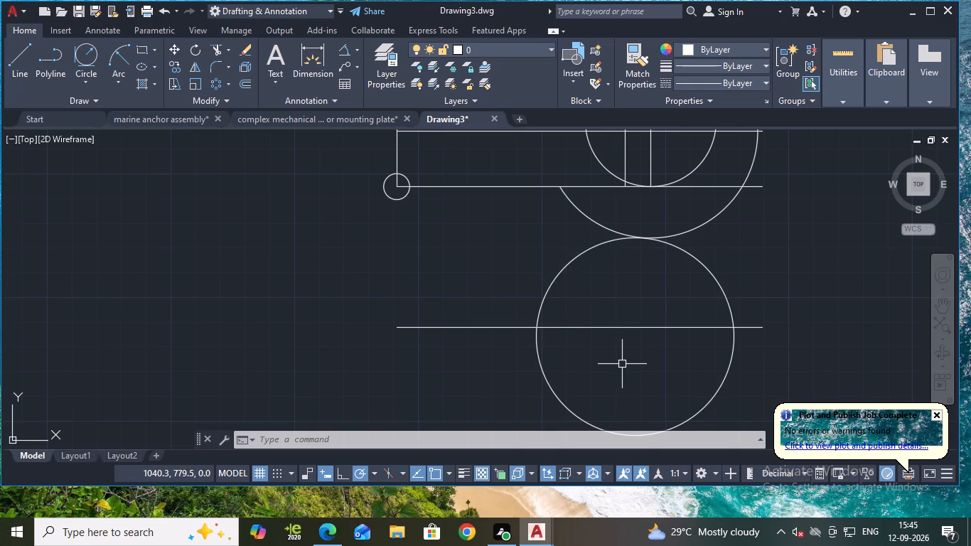
key(Escape)
text(tr)
key(Return)
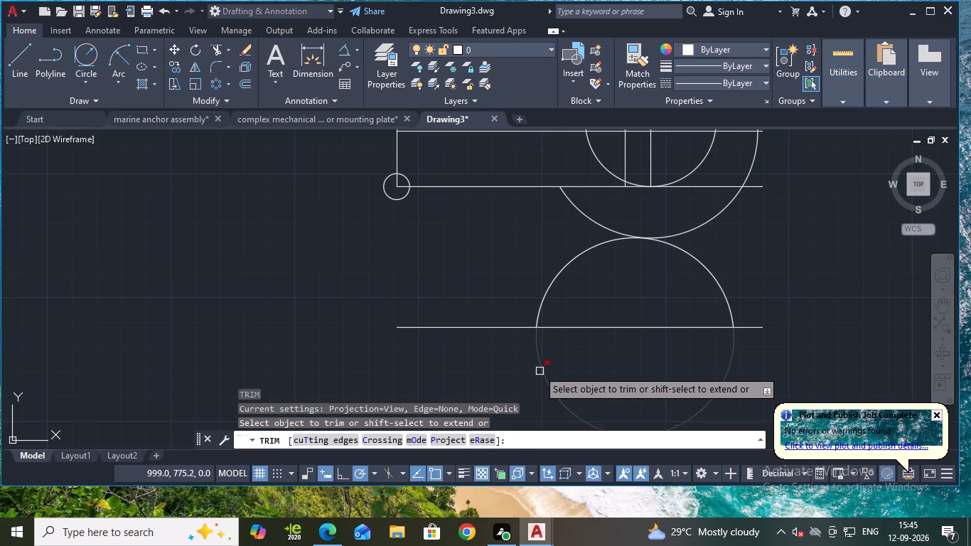
click(537, 368)
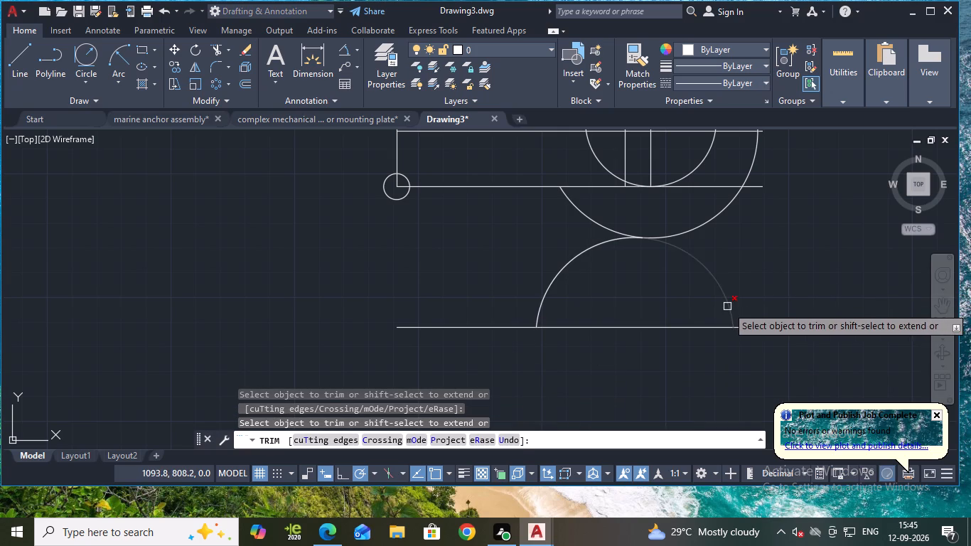
click(727, 306)
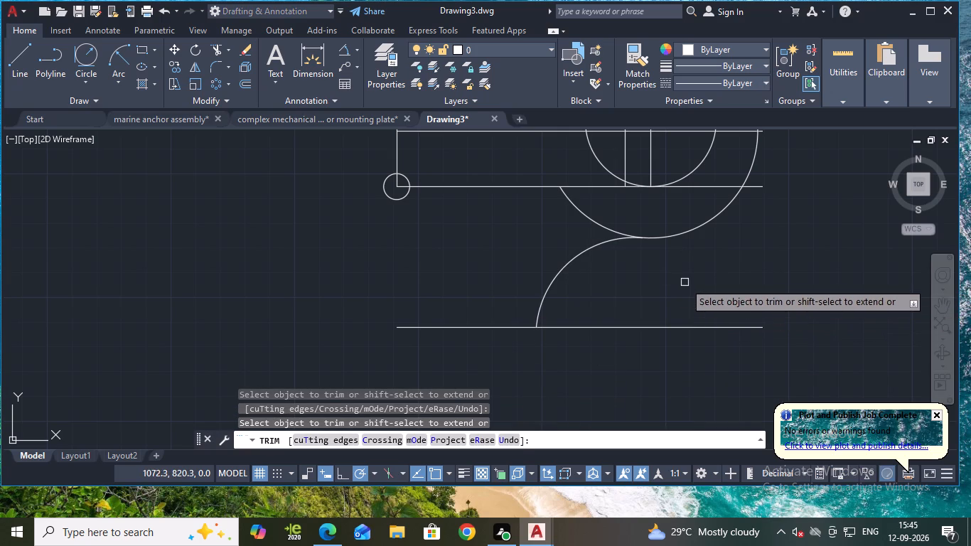
click(589, 218)
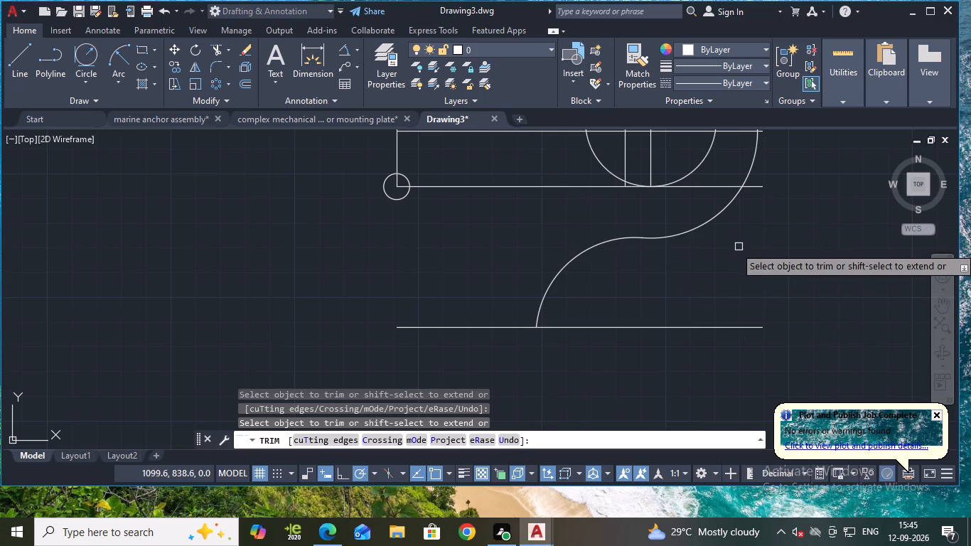
Draw a line at 150° up from the S-curve's lower end, using polar tracking set to 30° increments.
middle_drag(739, 247, 750, 289)
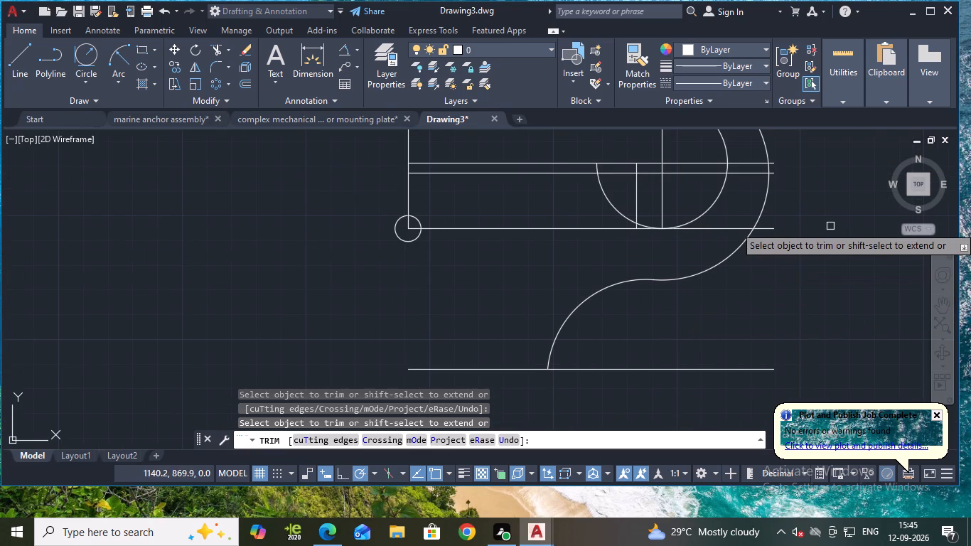
middle_drag(697, 325, 712, 318)
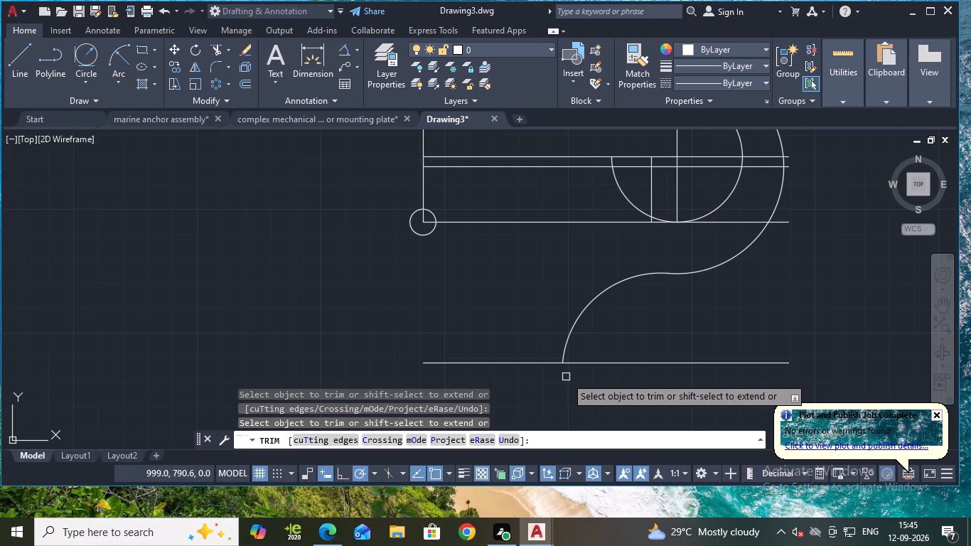
click(21, 64)
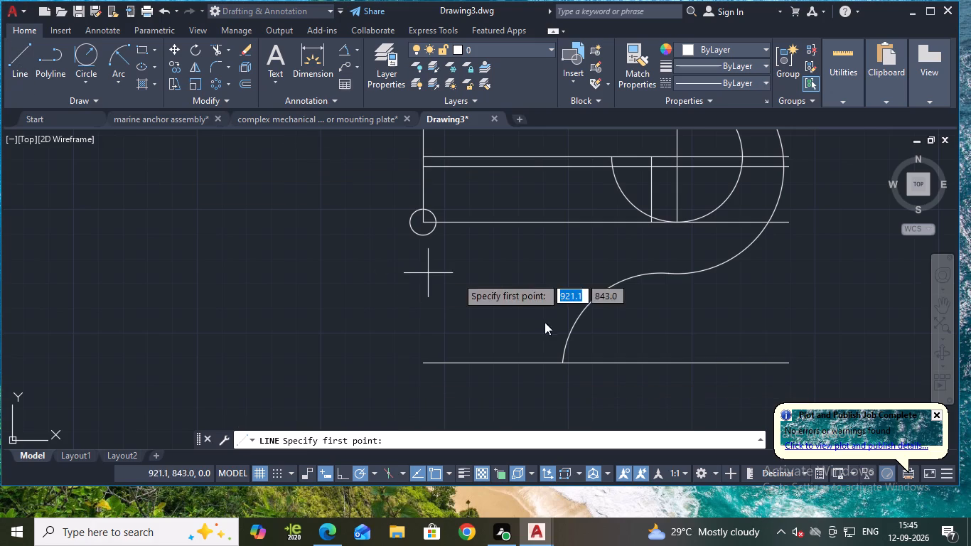
click(564, 365)
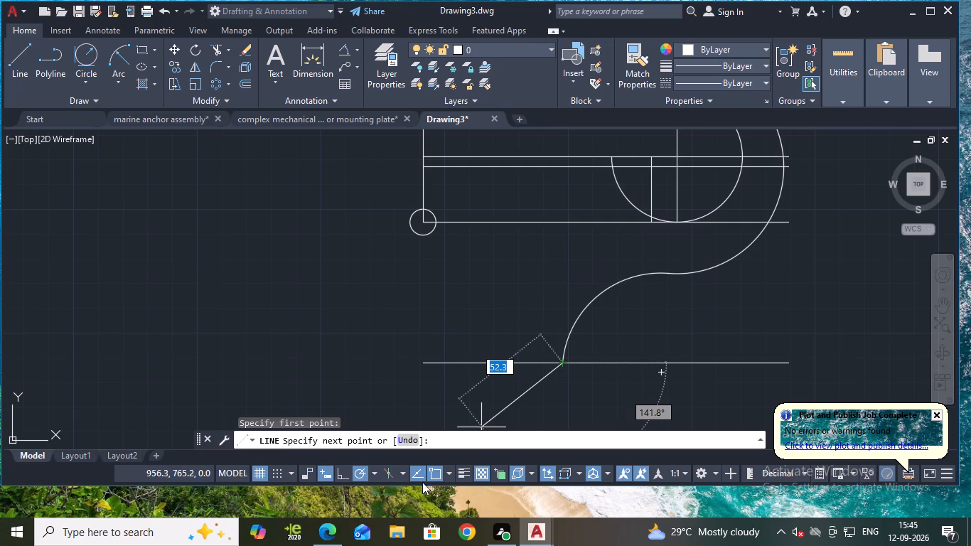
click(368, 478)
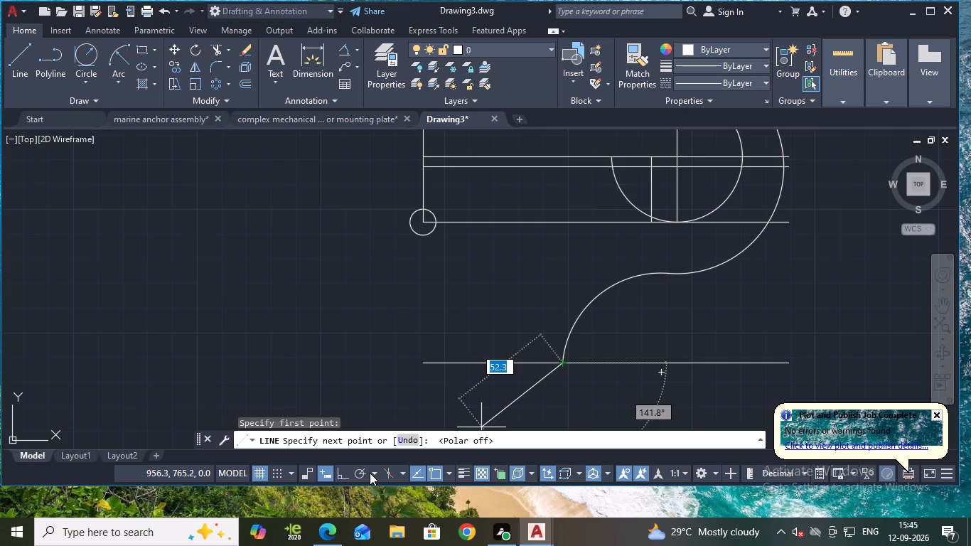
click(371, 474)
click(363, 471)
click(361, 471)
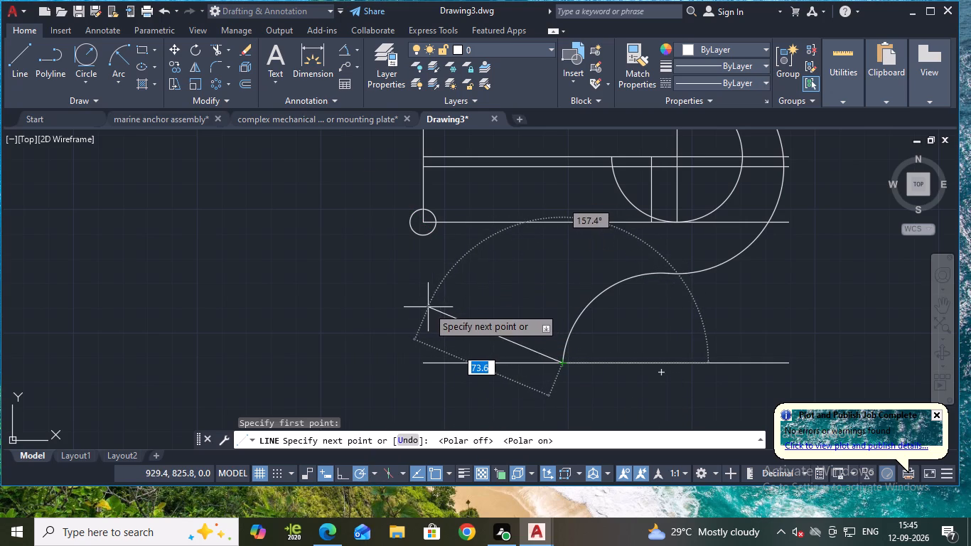
click(374, 473)
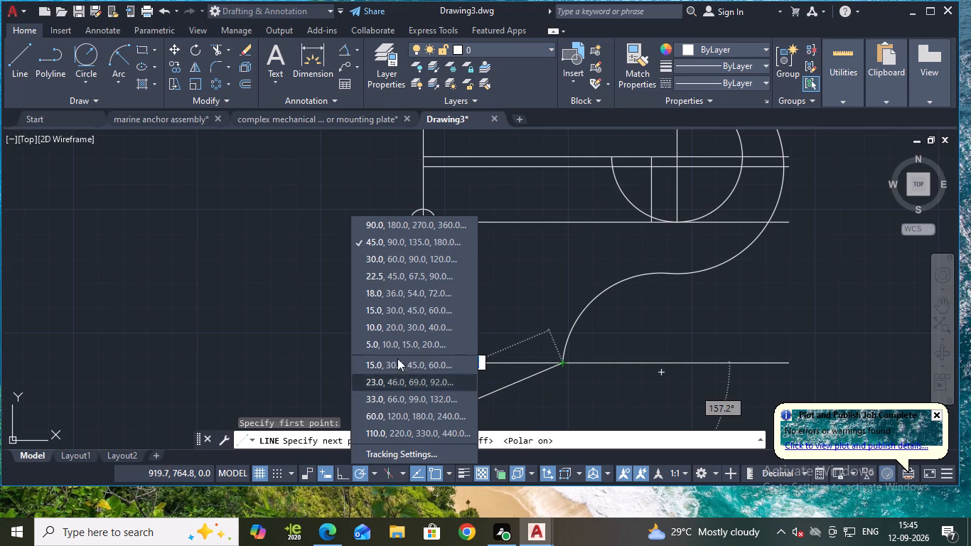
click(400, 255)
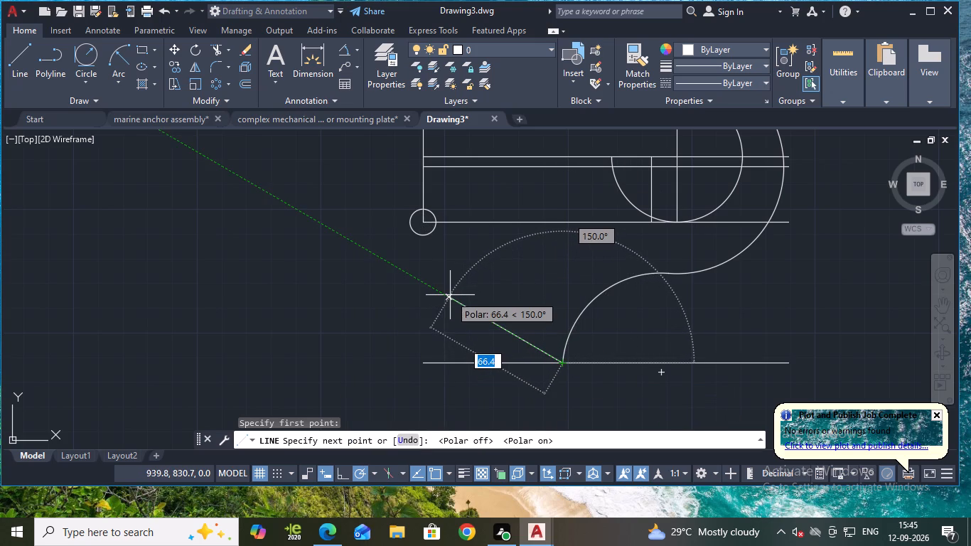
click(427, 284)
key(Escape)
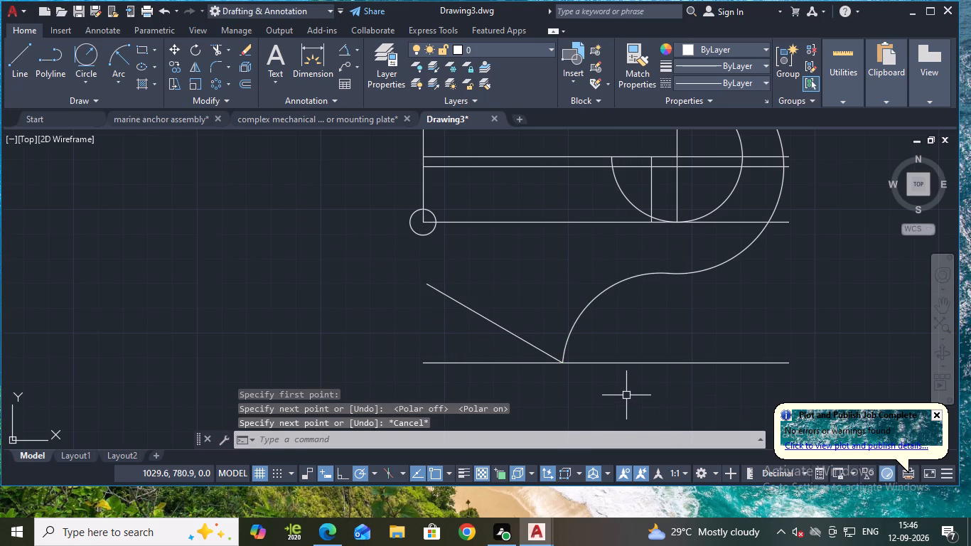
Offset the inclined line 6 mm to each side.
key(o)
key(Return)
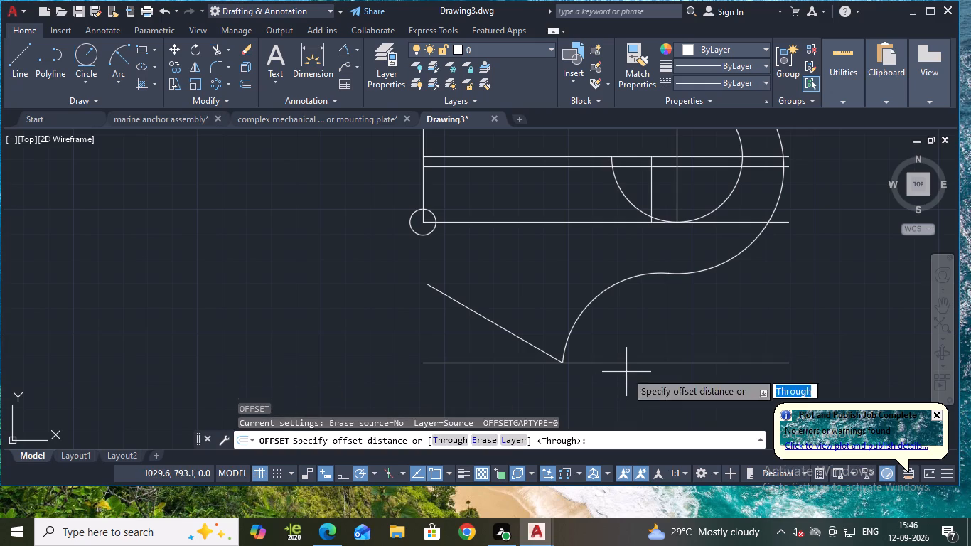
key(Return)
click(520, 341)
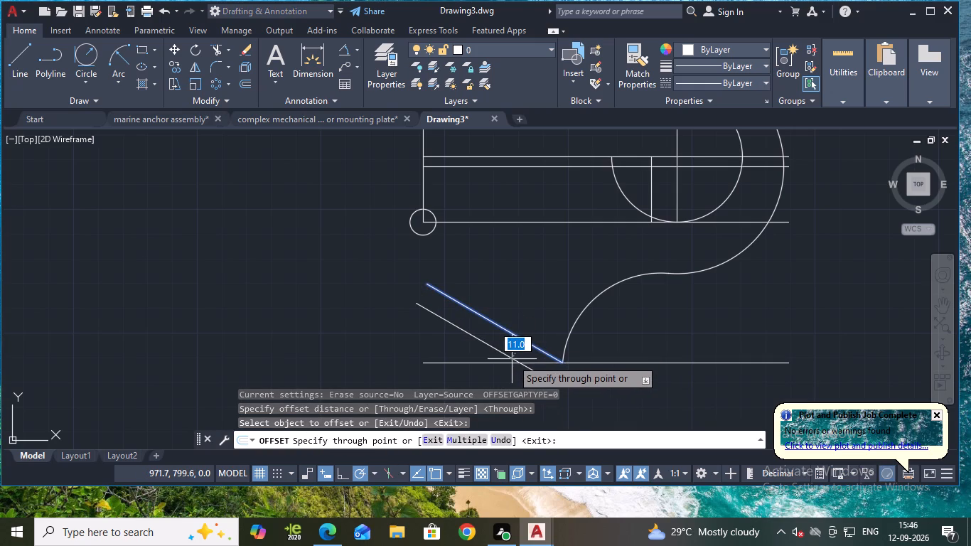
key(6)
key(Return)
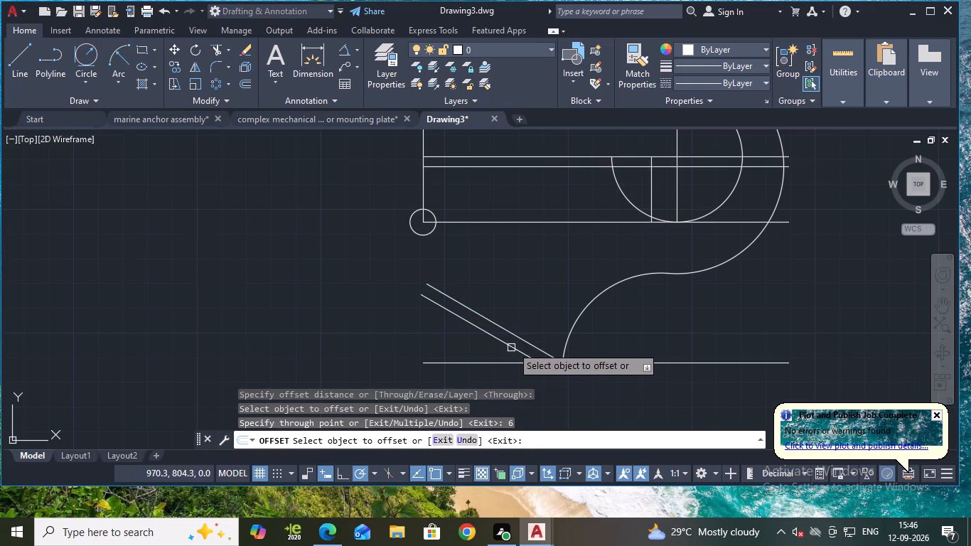
click(518, 338)
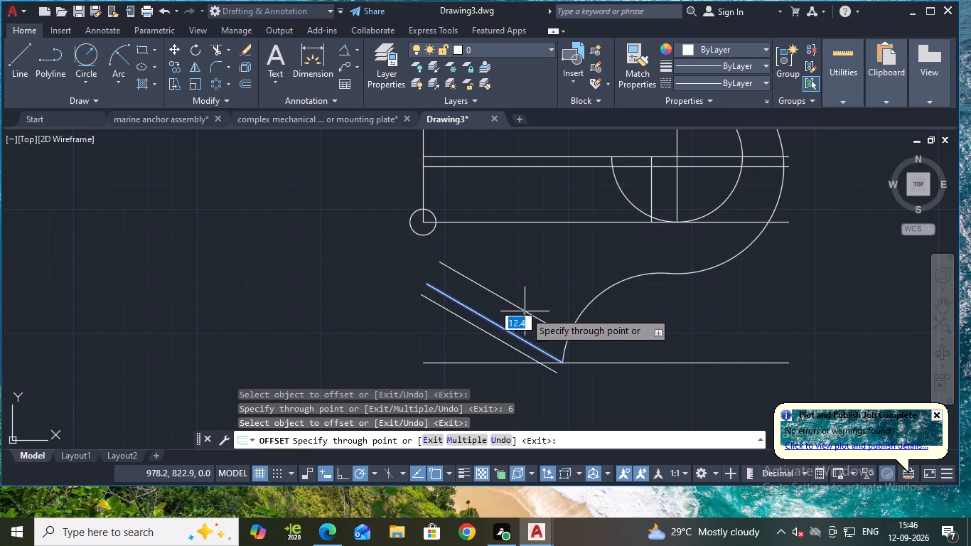
key(6)
key(Return)
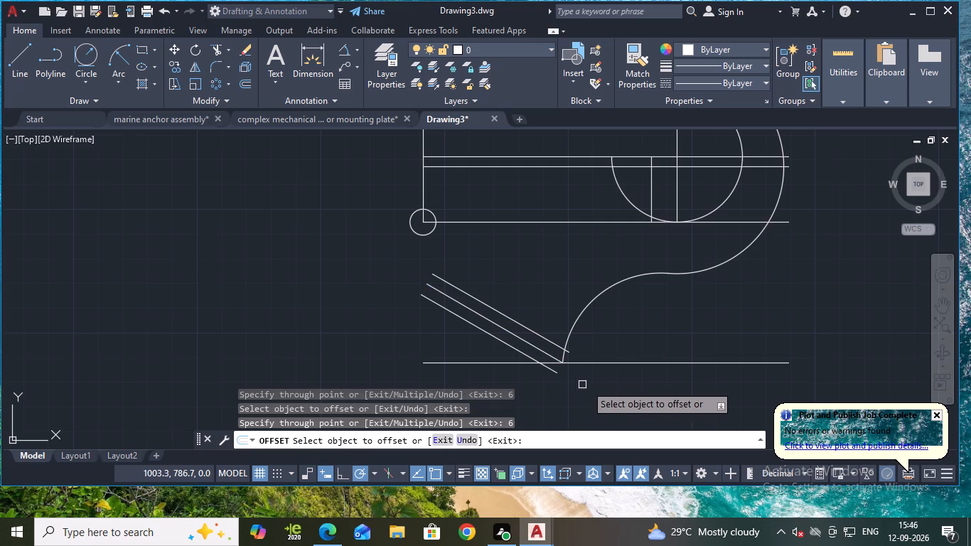
key(Escape)
Trim the end of the upper 6 mm offset line where it overshoots the S-curve.
text(tr)
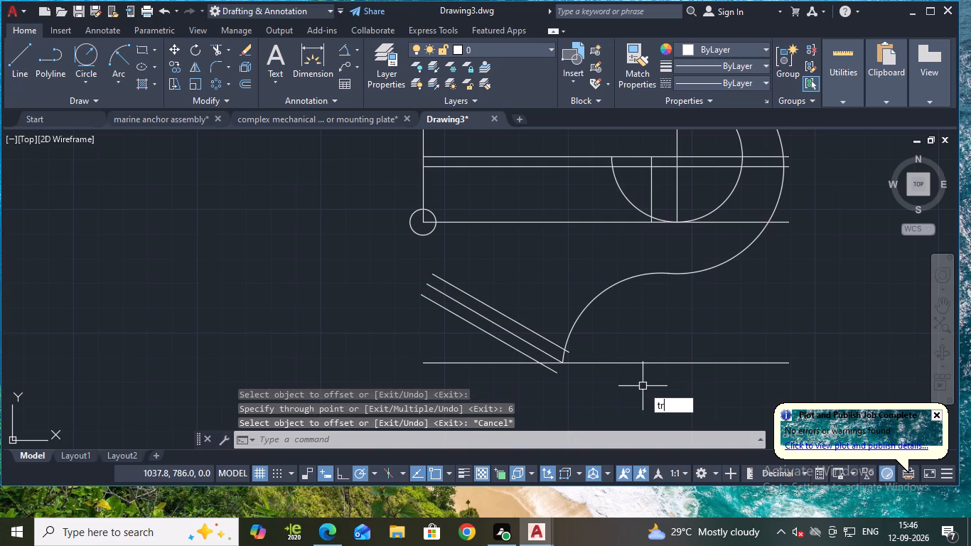
key(Return)
scroll(582, 358, up, 2)
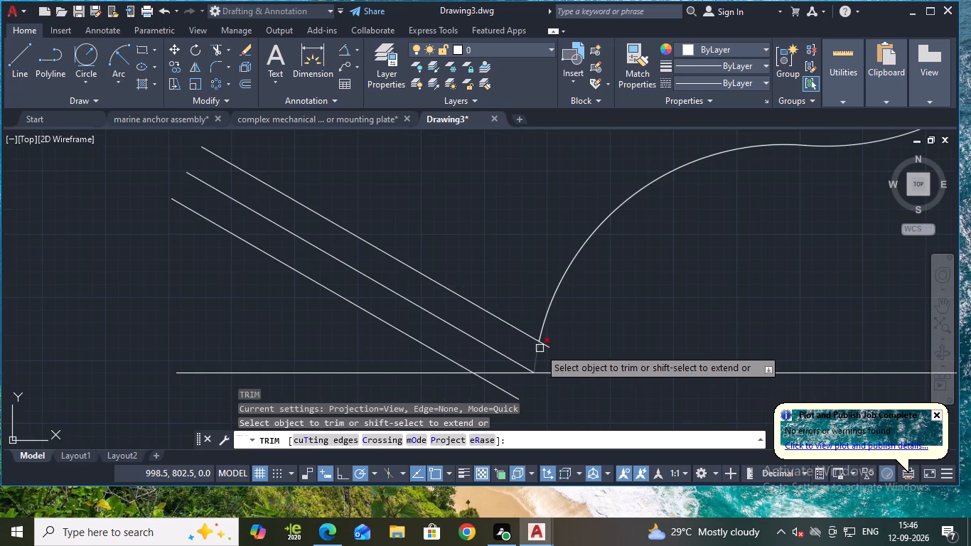
click(547, 348)
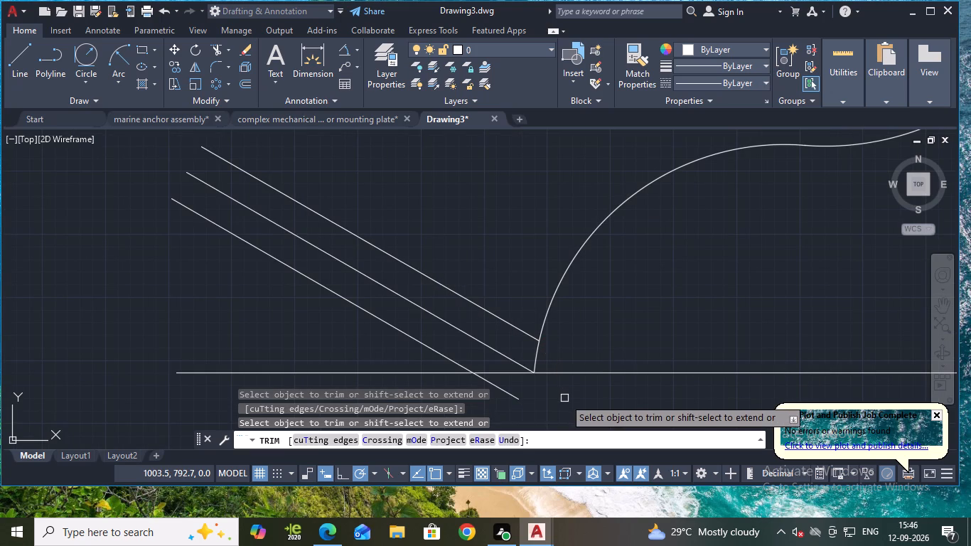
scroll(565, 397, down, 1)
middle_drag(565, 397, 589, 351)
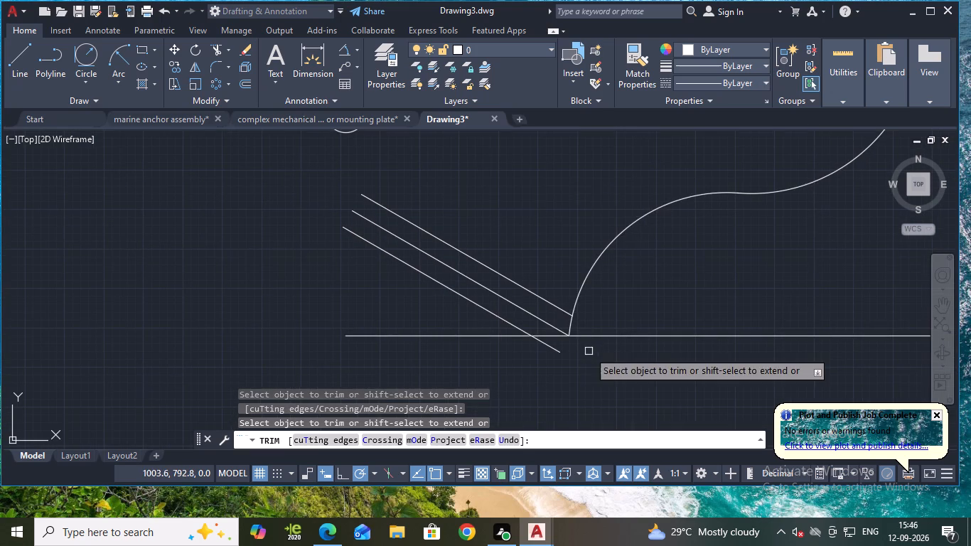
key(Escape)
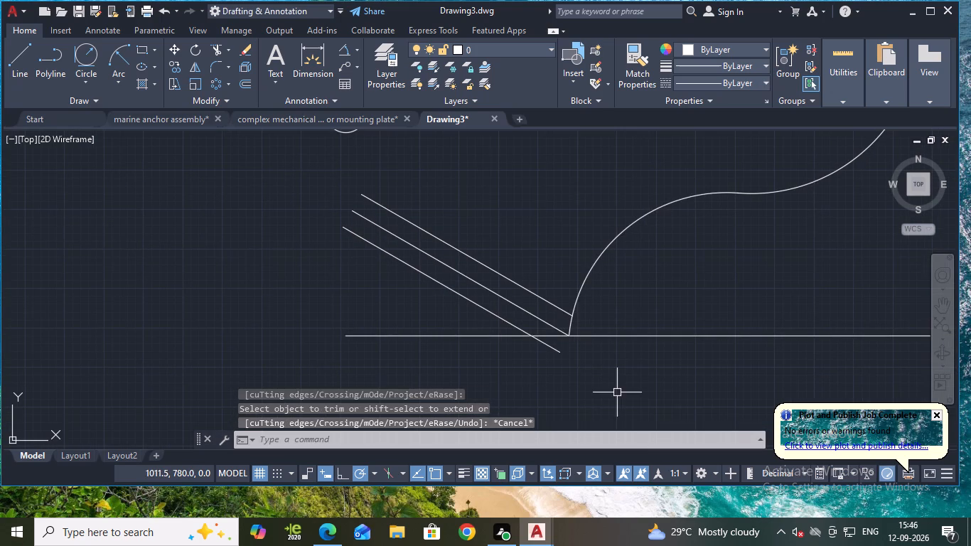
Stretch the lower end of the lower 6 mm offset line along its own direction, past the S-curve's end.
click(544, 342)
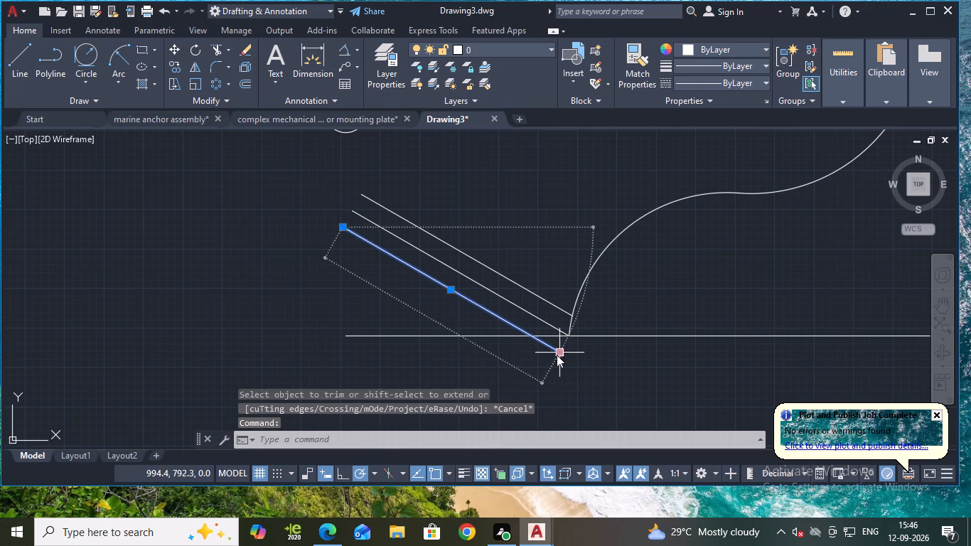
click(557, 355)
click(592, 373)
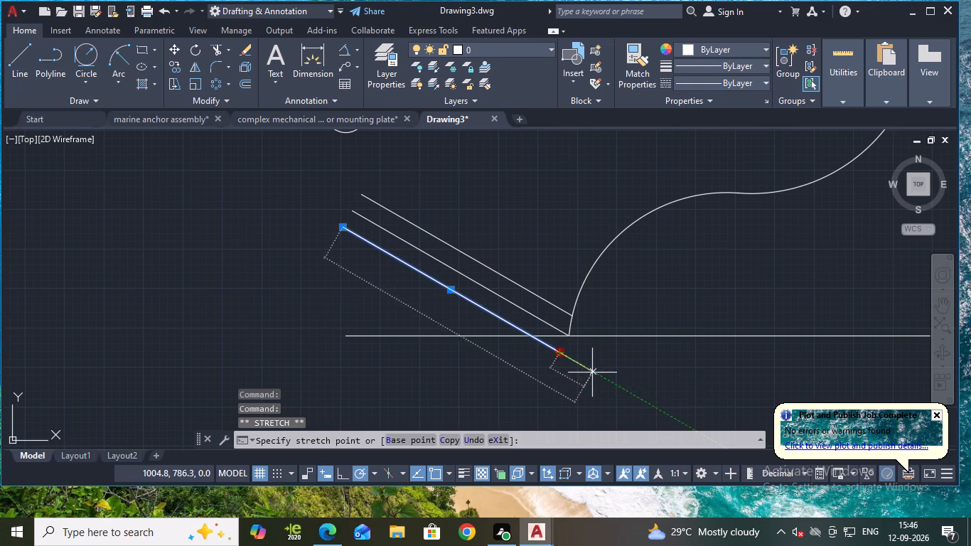
key(Escape)
Extend the S-curve's lower end to the lower 6 mm offset line.
text(ex)
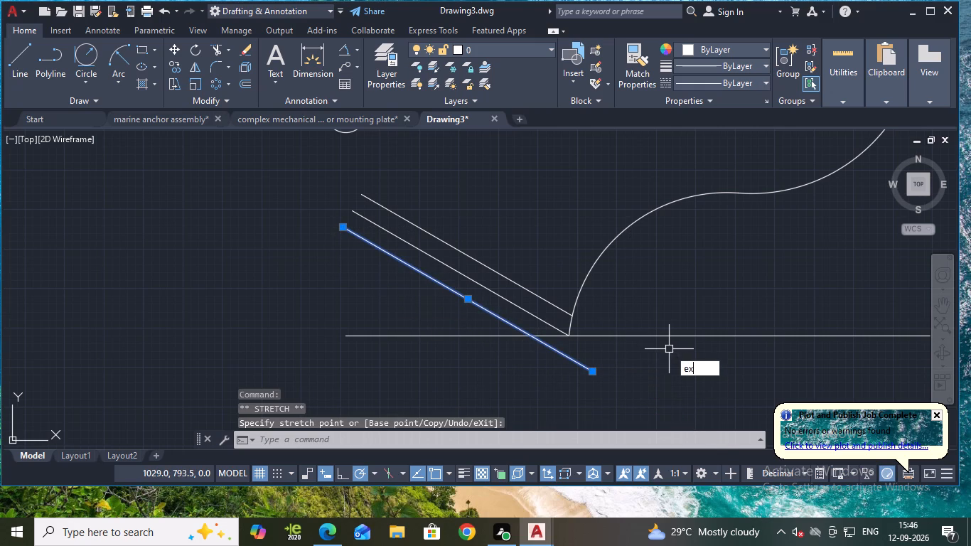
key(Return)
click(573, 302)
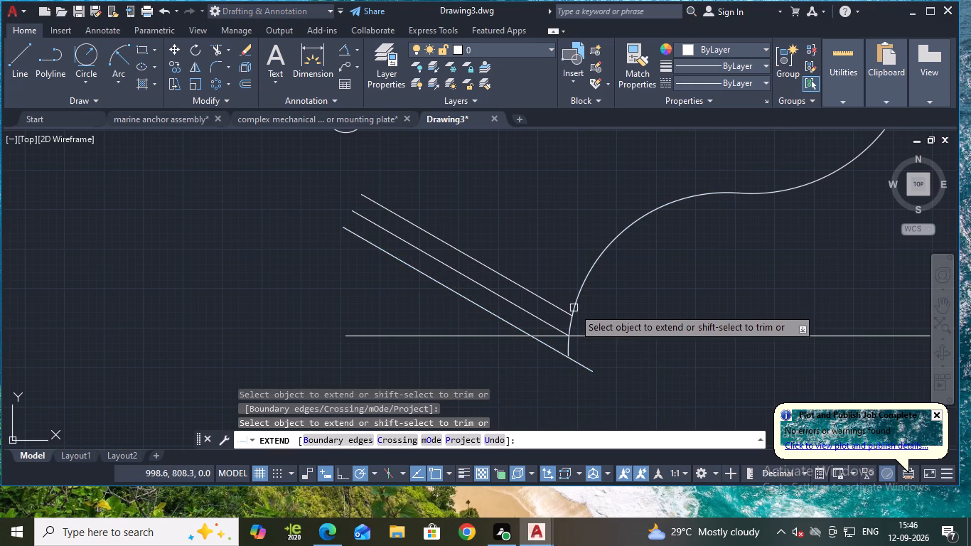
key(Escape)
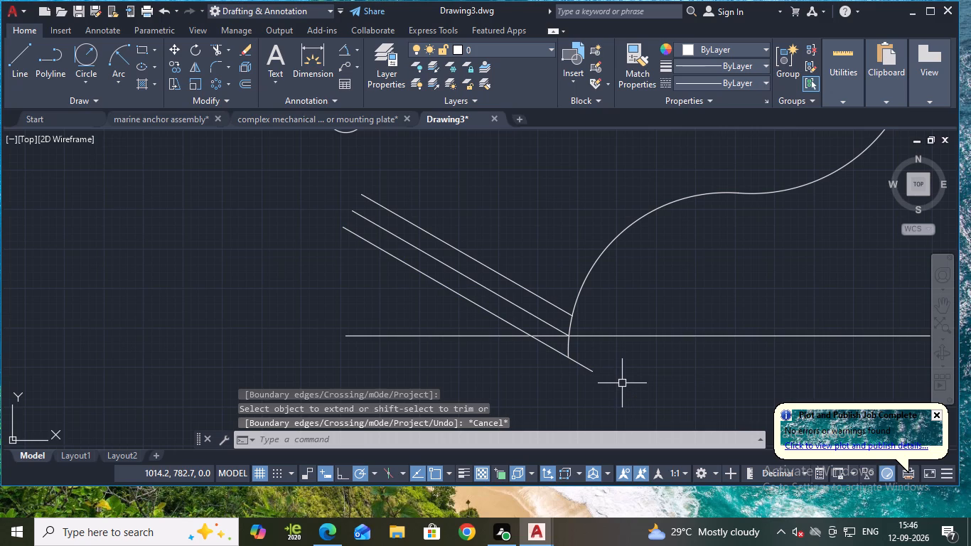
Offset the central inclined line 8 mm to each side.
middle_drag(616, 376, 642, 376)
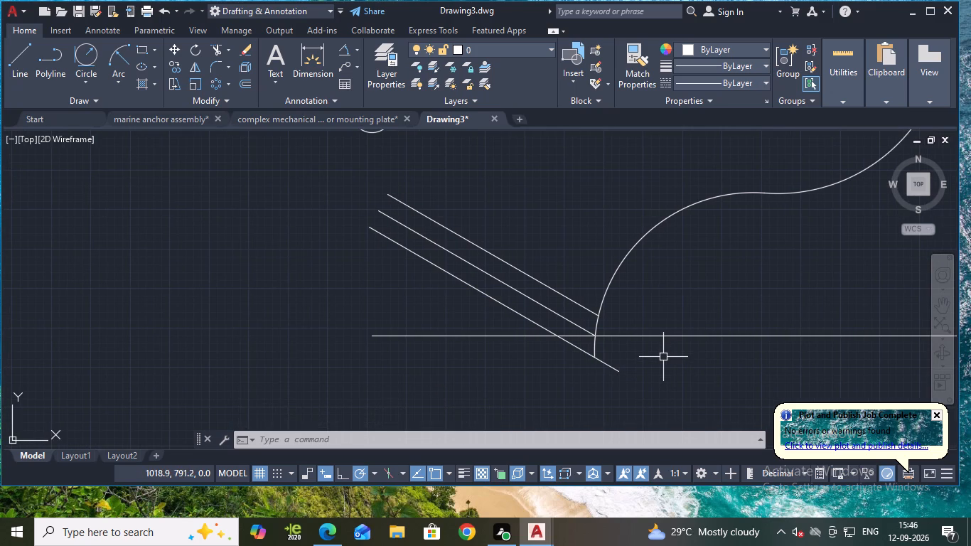
key(Escape)
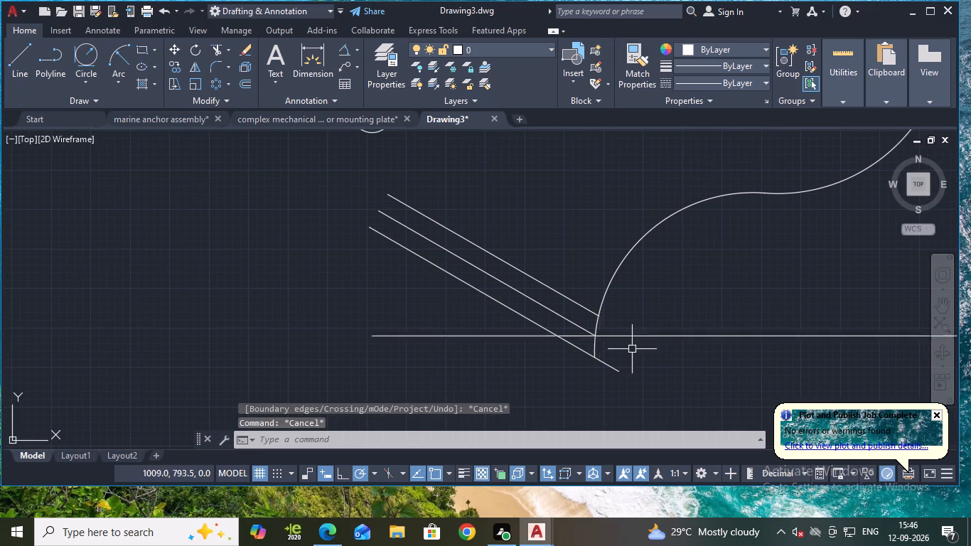
key(o)
key(Return)
key(Return)
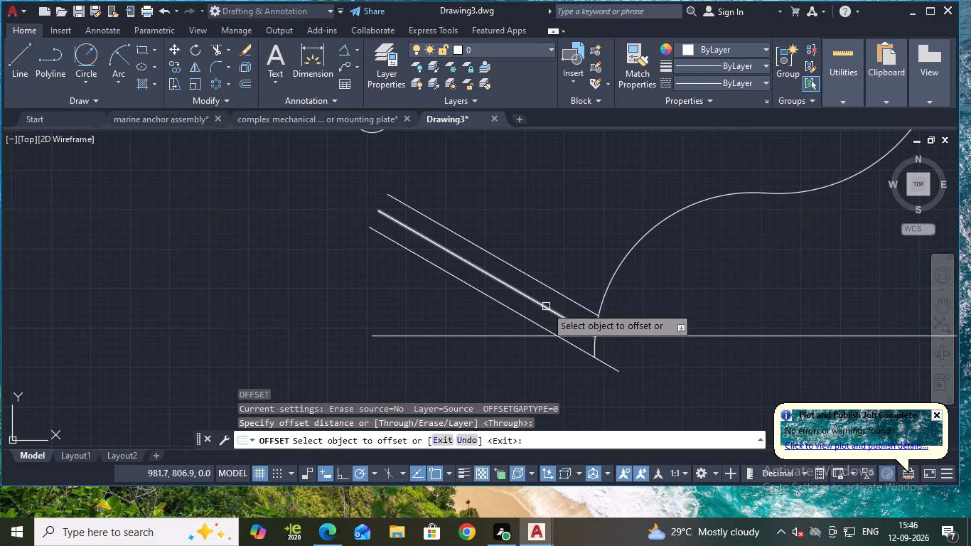
click(546, 306)
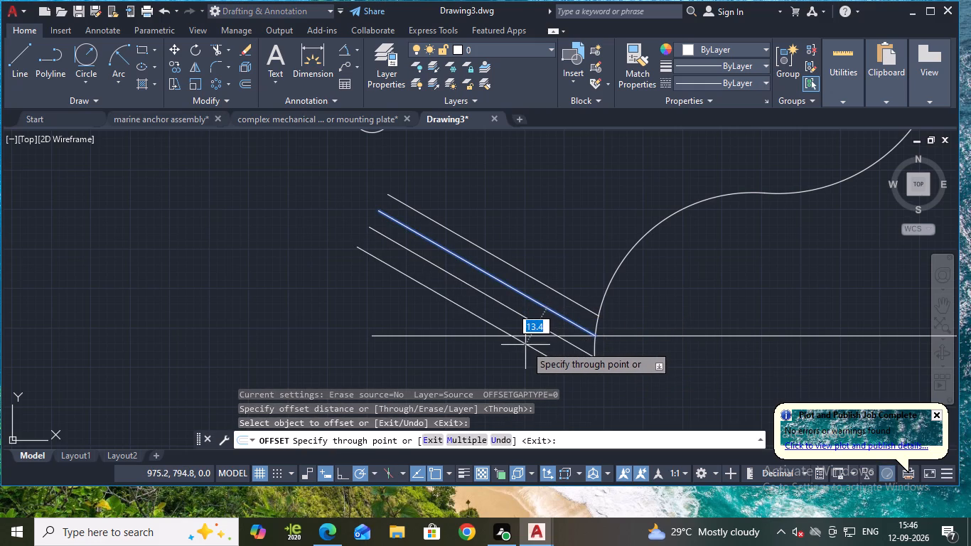
key(8)
key(Return)
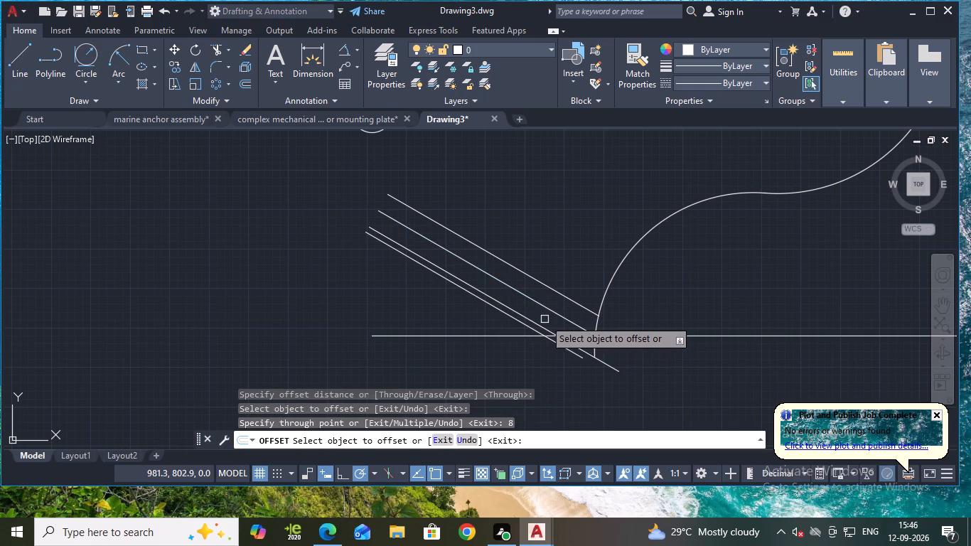
click(557, 313)
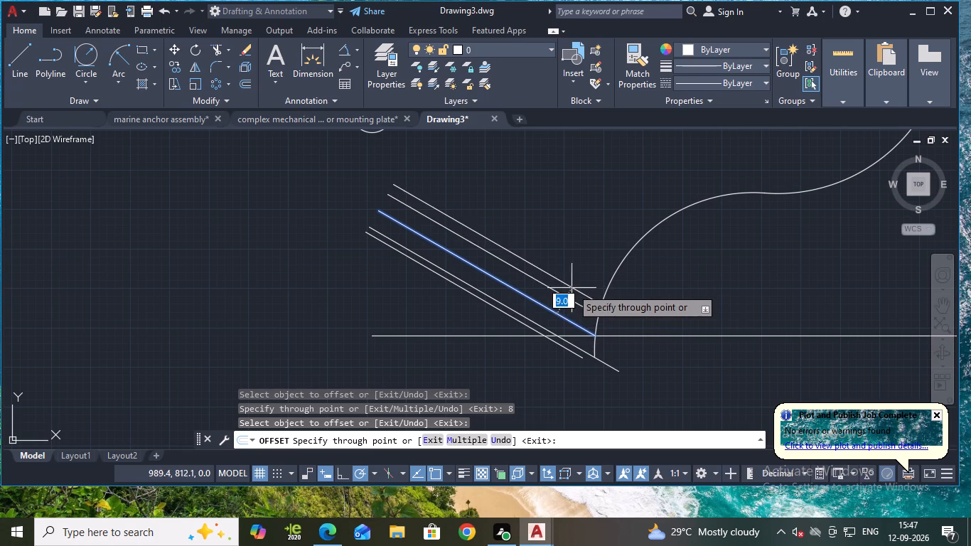
key(8)
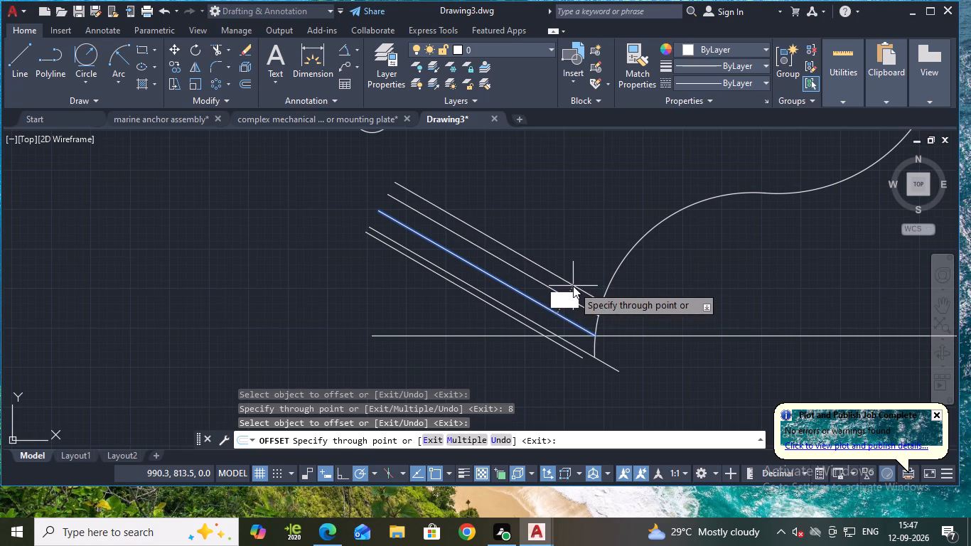
key(Return)
key(Escape)
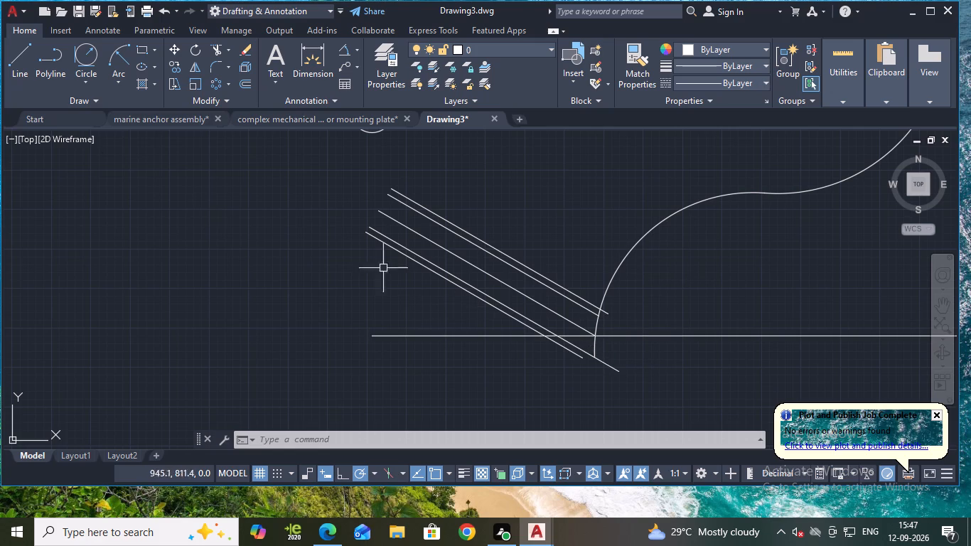
Draw a line about 27 mm long, tangent to the S-curve, from its crossing with the upper 8 mm offset line down past the lower offset lines.
click(11, 55)
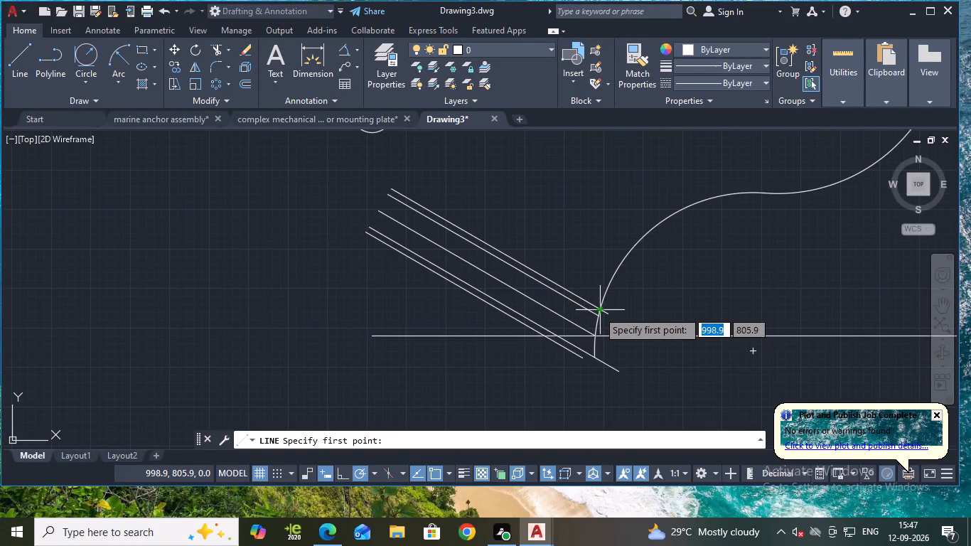
click(598, 312)
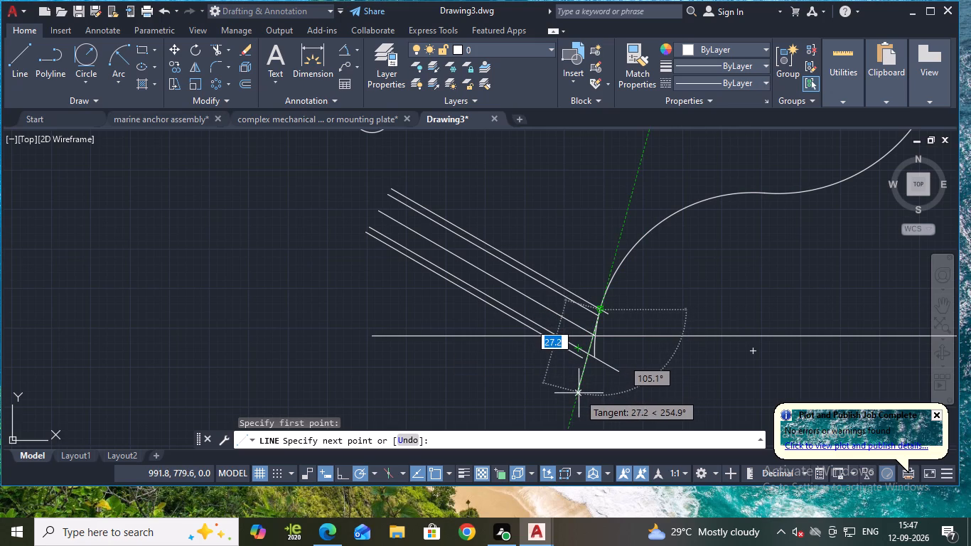
click(579, 394)
key(Escape)
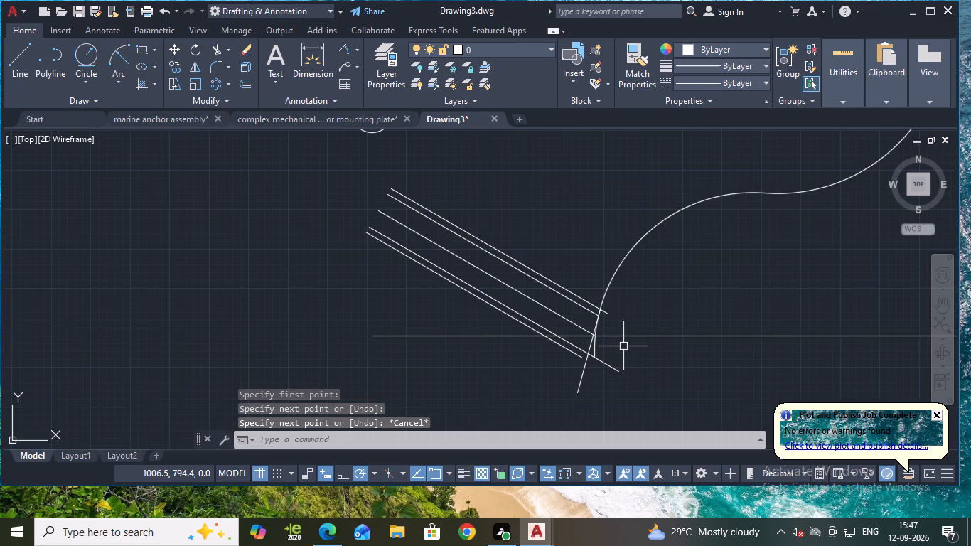
Trim the lower 6 mm offset line, the central inclined line and the S-curve's lower tail back towards the tangent line.
scroll(623, 347, up, 1)
text(tr)
key(Return)
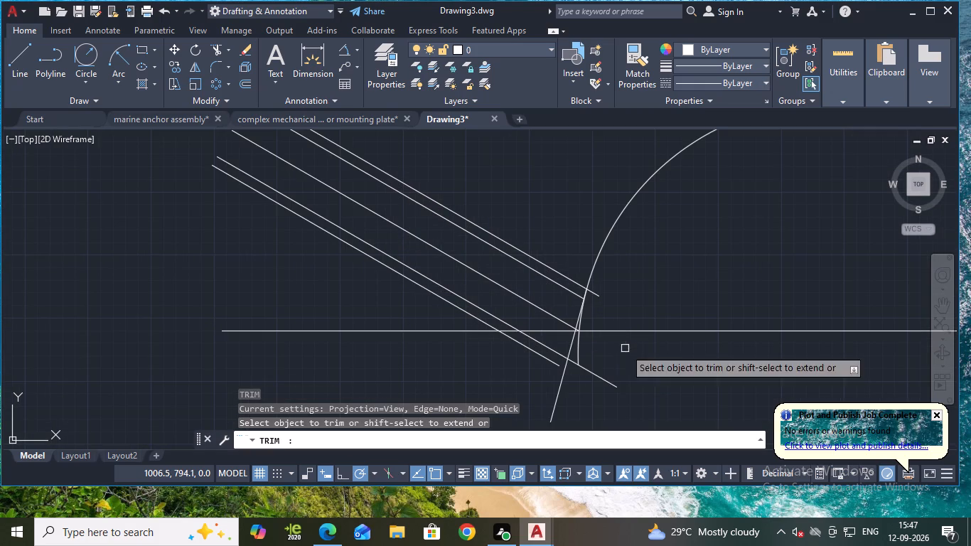
click(601, 380)
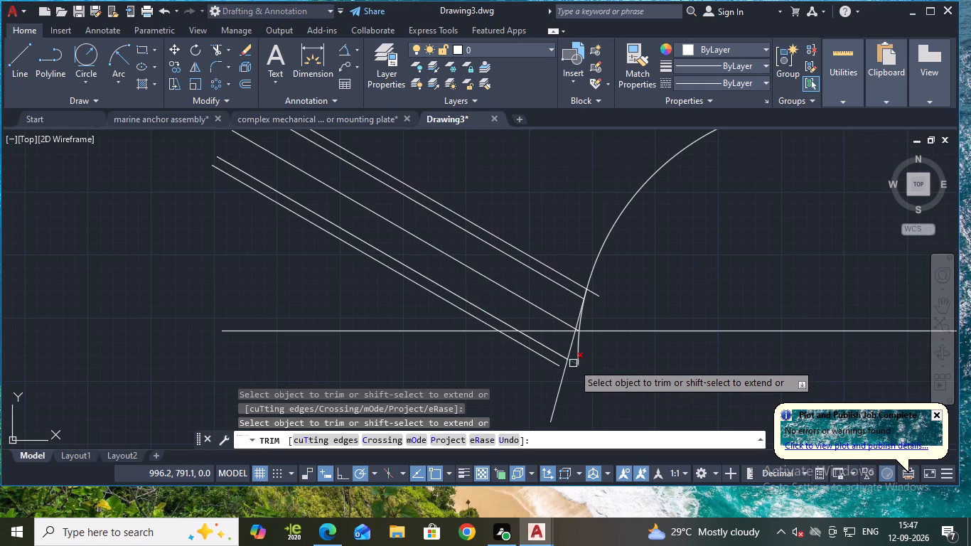
click(573, 363)
click(578, 358)
scroll(581, 338, up, 2)
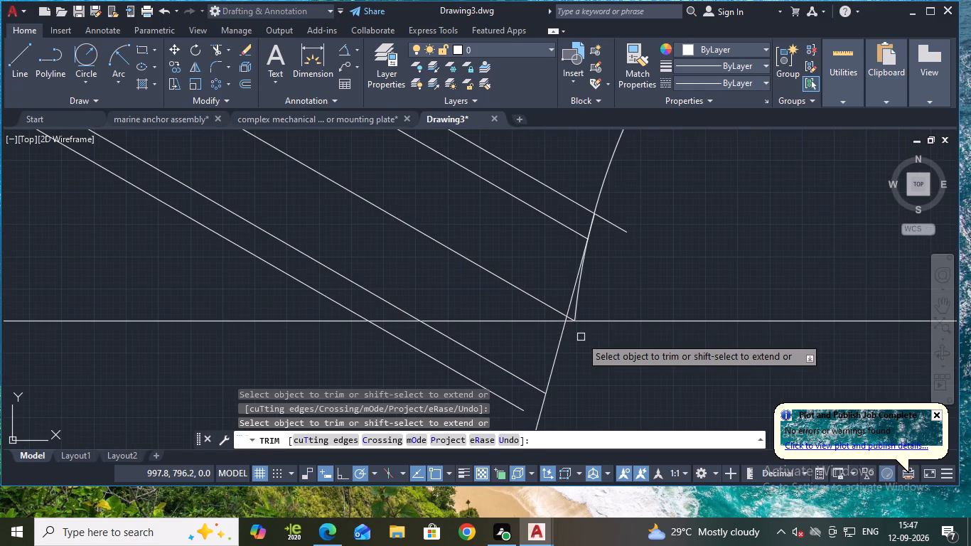
click(576, 311)
scroll(576, 311, up, 2)
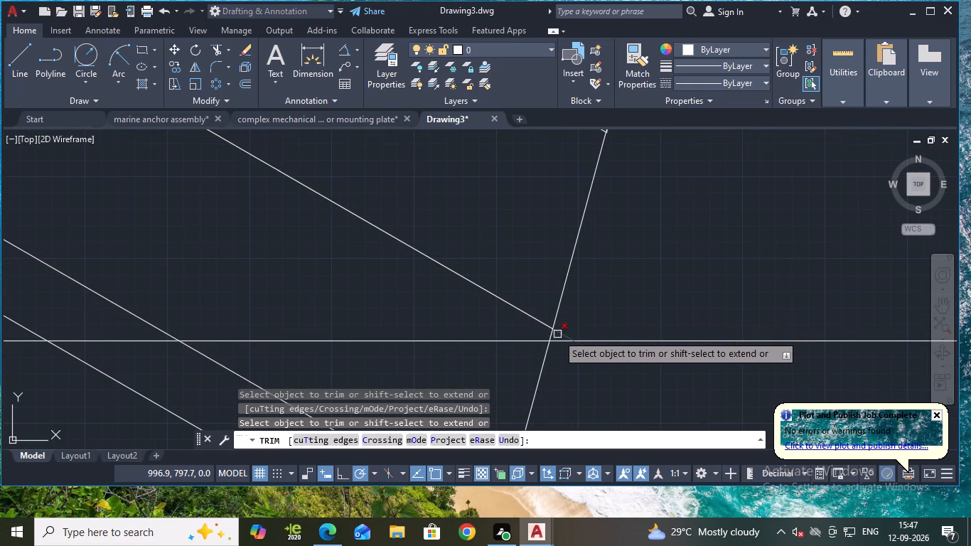
click(562, 336)
scroll(625, 277, down, 2)
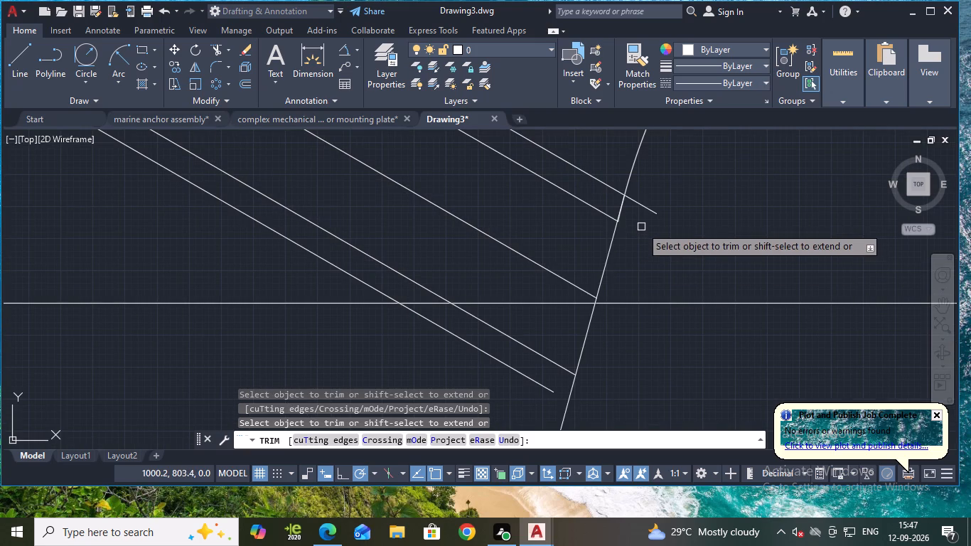
Trim the upper offset lines' overhangs and the S-curve's remaining tail back to the tangent line.
click(645, 210)
scroll(617, 220, up, 3)
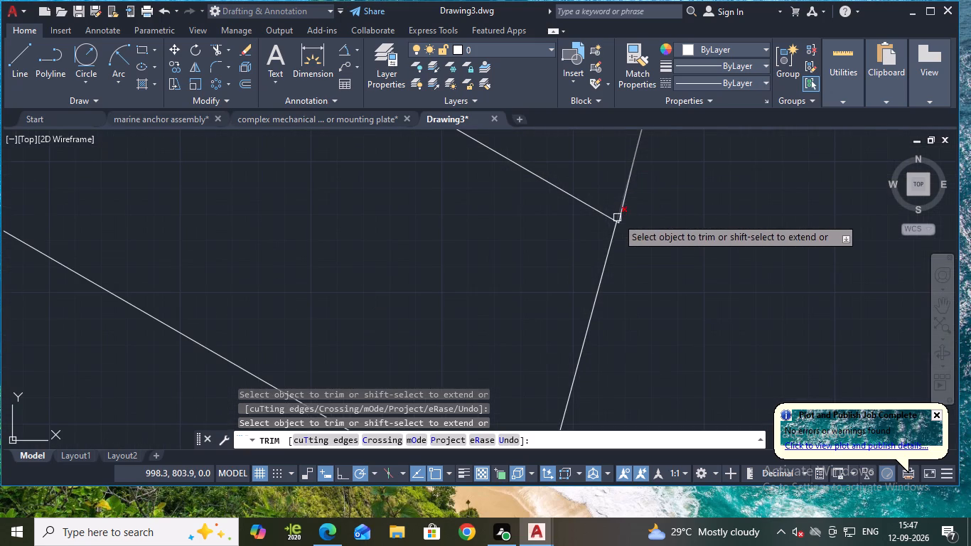
scroll(623, 222, up, 3)
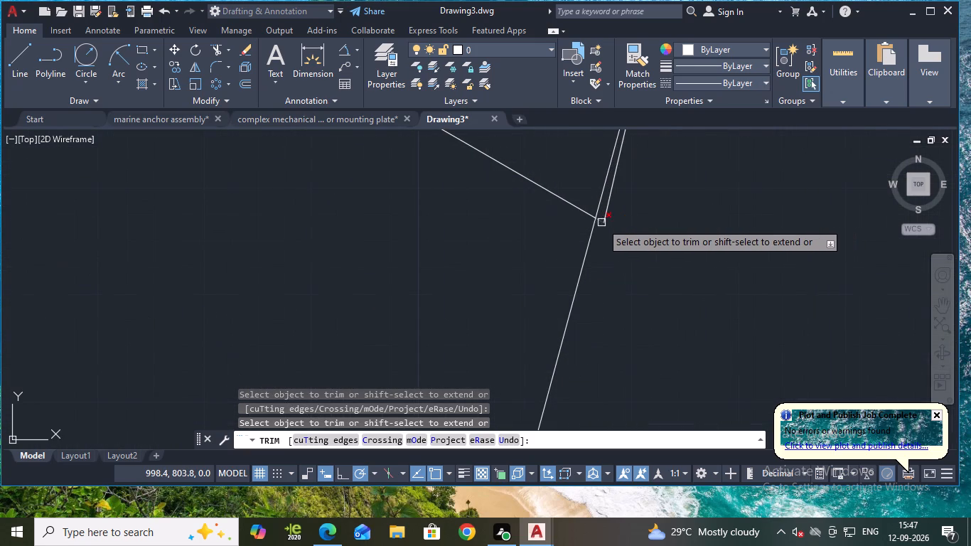
click(601, 223)
click(609, 211)
scroll(609, 211, down, 6)
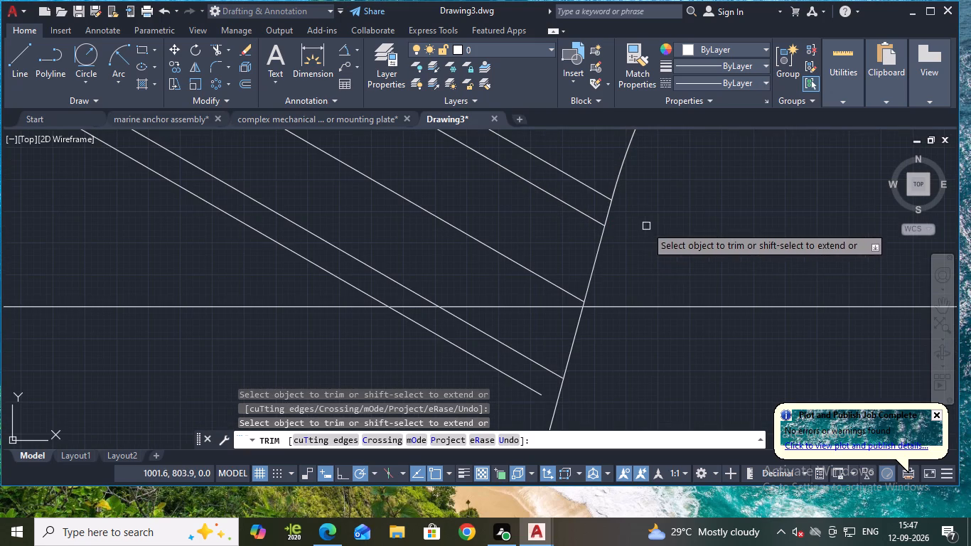
scroll(616, 348, down, 2)
middle_drag(616, 350, 660, 296)
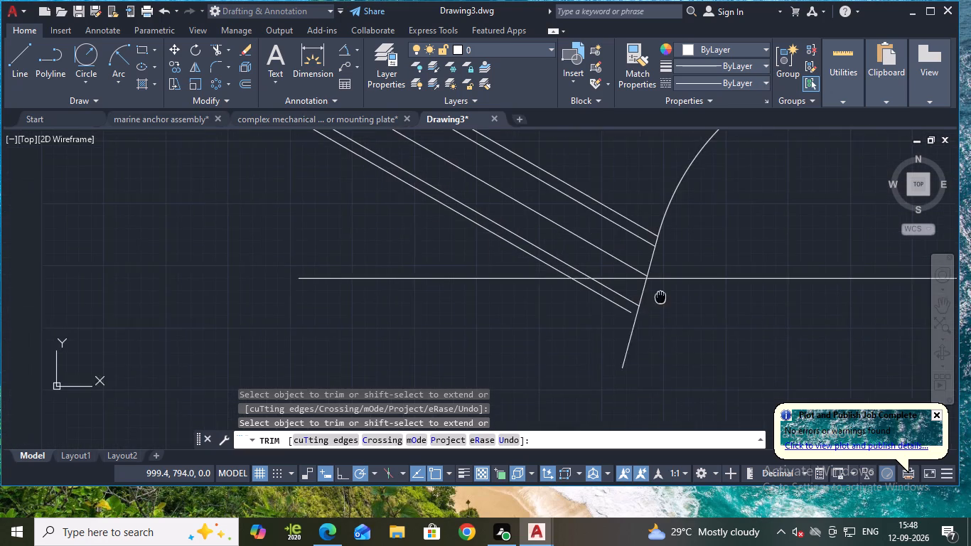
scroll(661, 296, down, 1)
key(Escape)
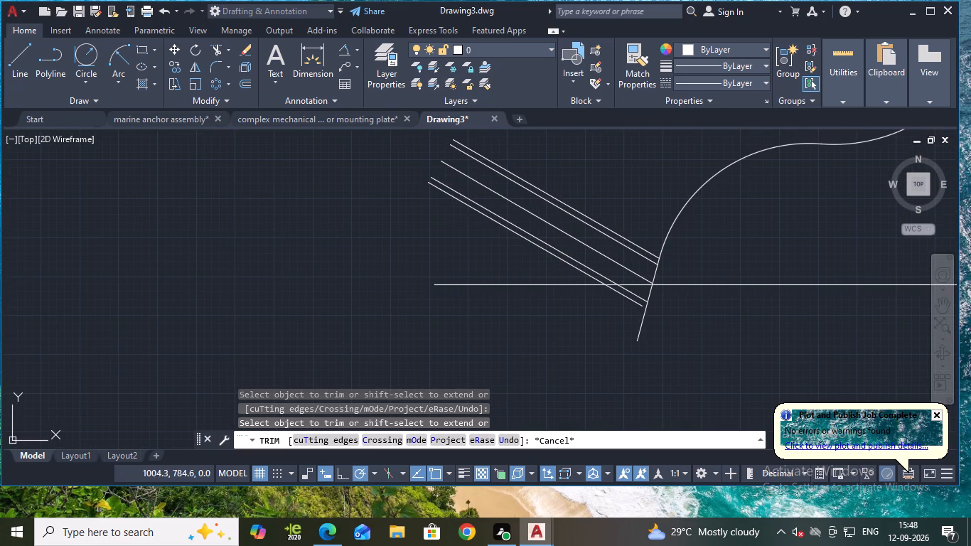
Stretch the tangent line's lower end farther down along approximately its own direction, well past the lower offset lines.
scroll(598, 177, down, 1)
scroll(581, 159, up, 2)
scroll(619, 191, down, 1)
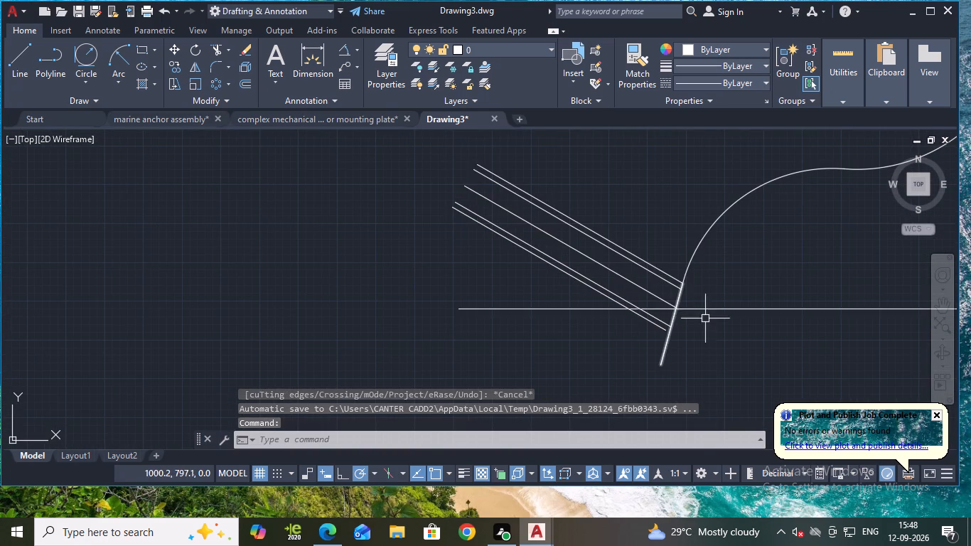
click(660, 350)
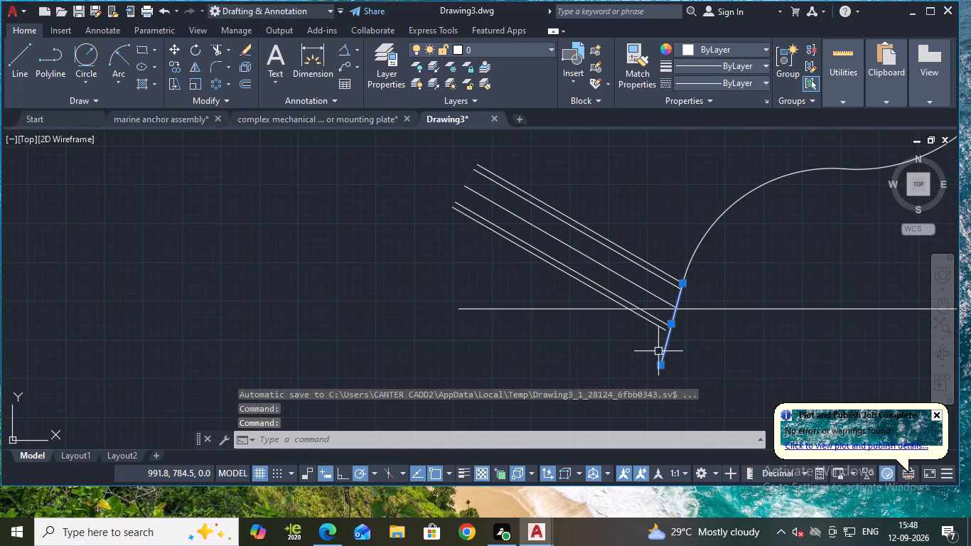
click(660, 368)
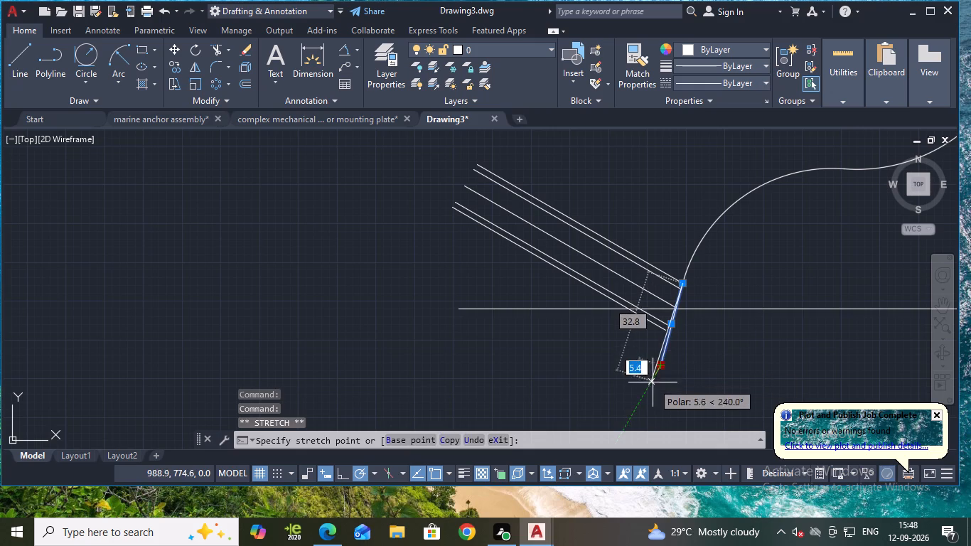
click(645, 417)
key(Escape)
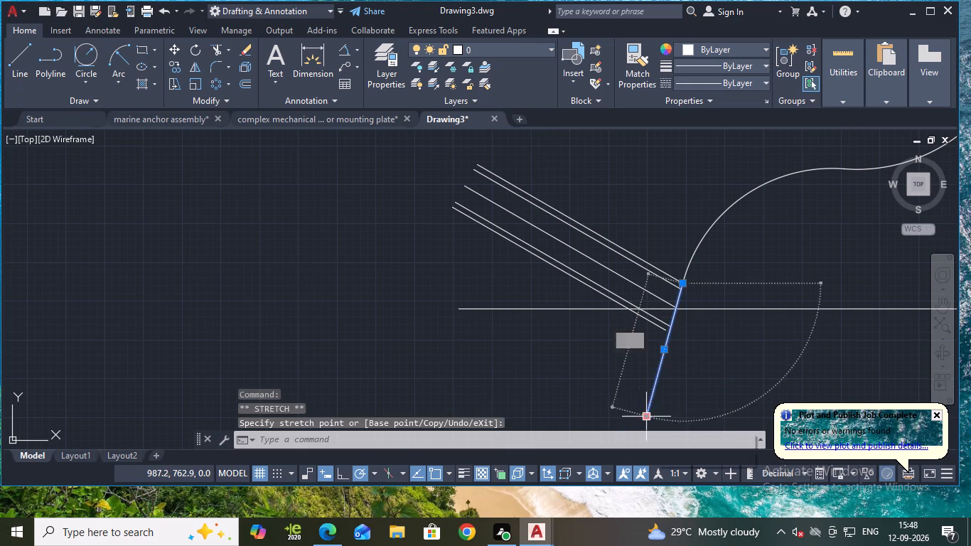
scroll(731, 381, down, 1)
key(Escape)
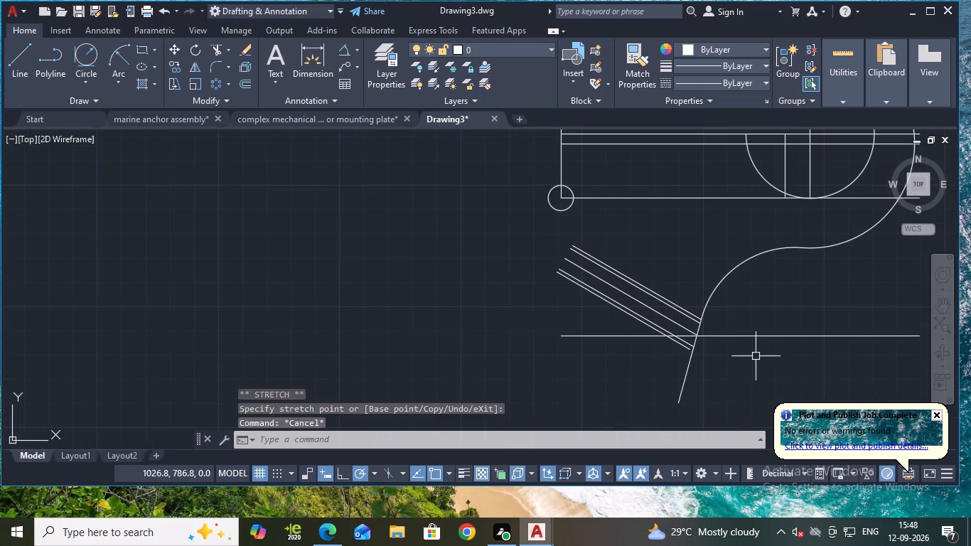
Save the drawing as "primary curved hook section" in the Desktop folder "vamsi 12-9-26".
key(ctrl+s)
double_click(296, 213)
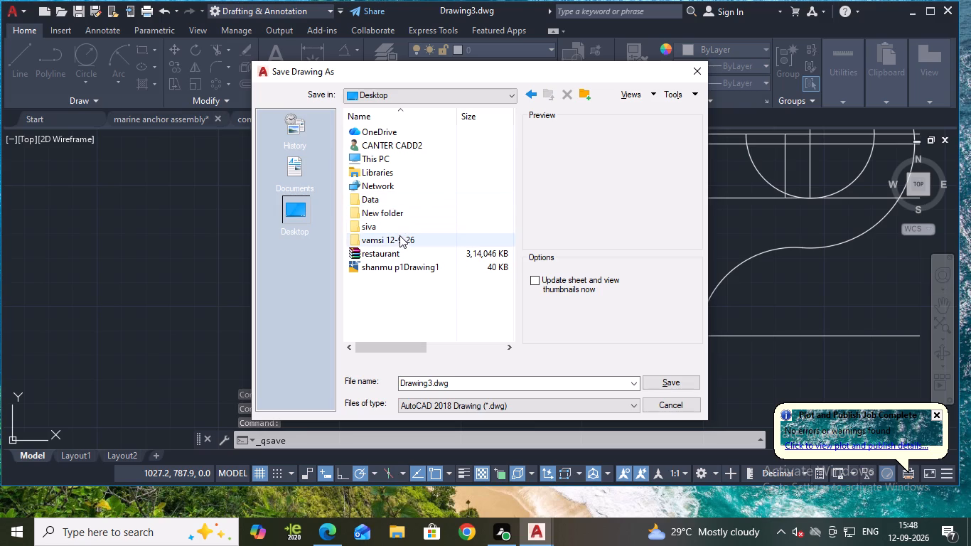
double_click(399, 238)
drag(484, 379, 382, 378)
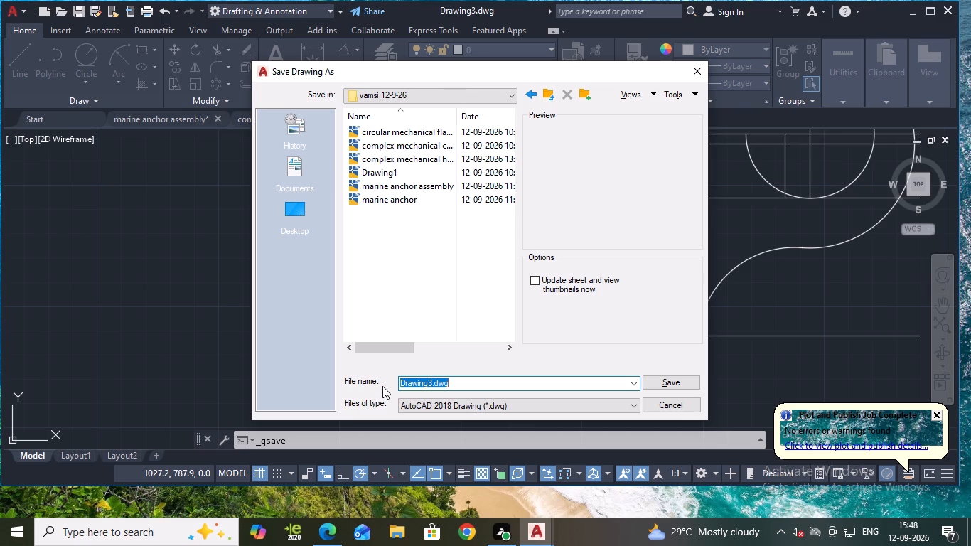
key(p)
text(rimary)
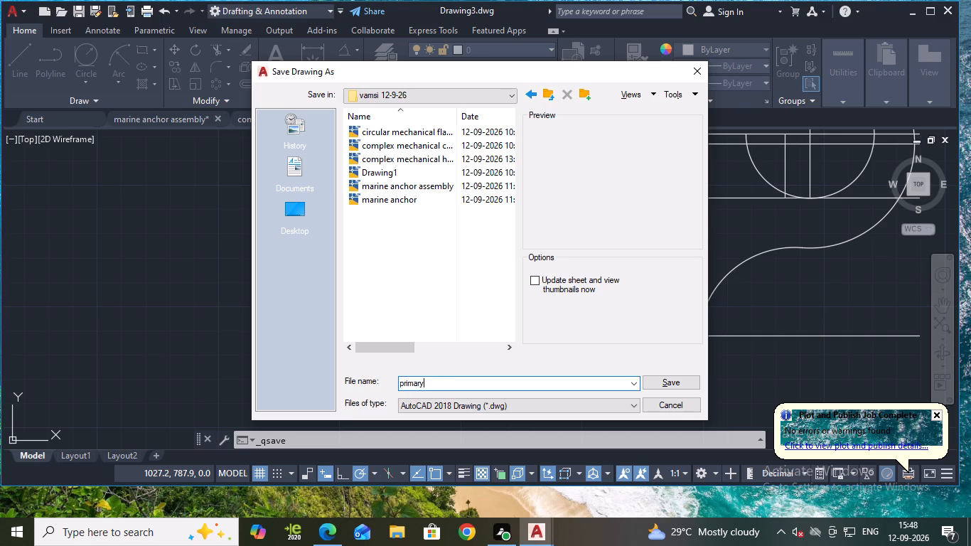
key(space)
key(c)
text(ur)
key(v)
key(e)
key(d)
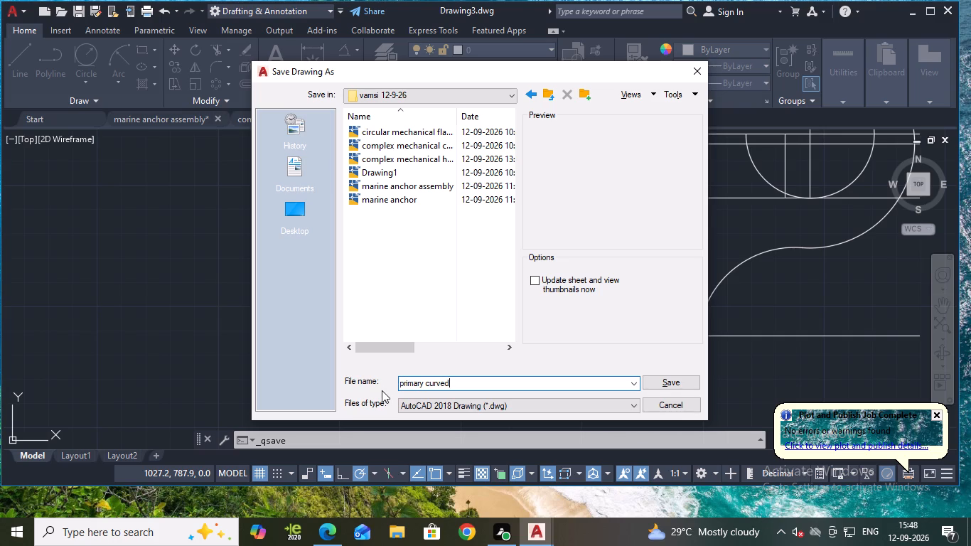
key(space)
text(hoo)
key(k)
key(space)
text(sec)
text(ti)
key(o)
key(n)
key(Return)
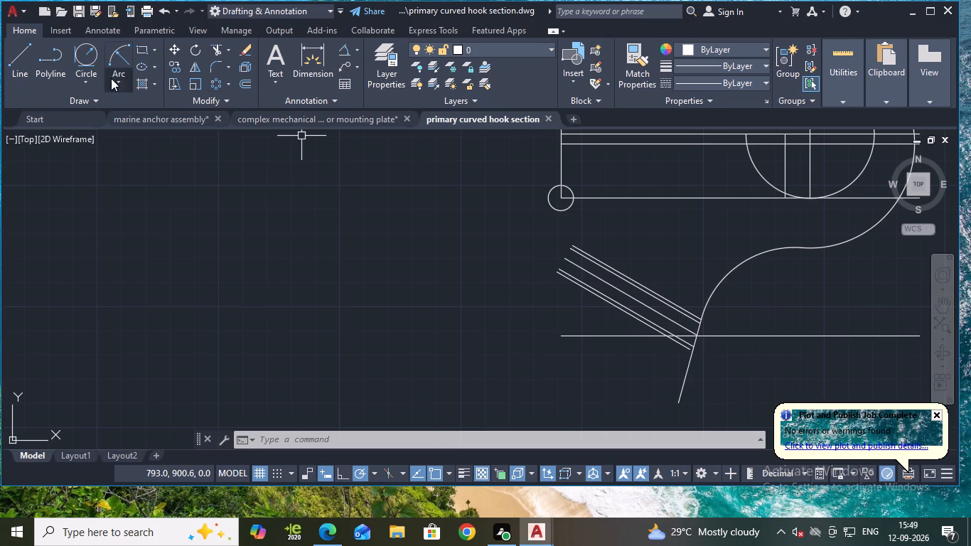
Offset the tangent line 38 mm towards the free ends of the inclined shank lines.
key(o)
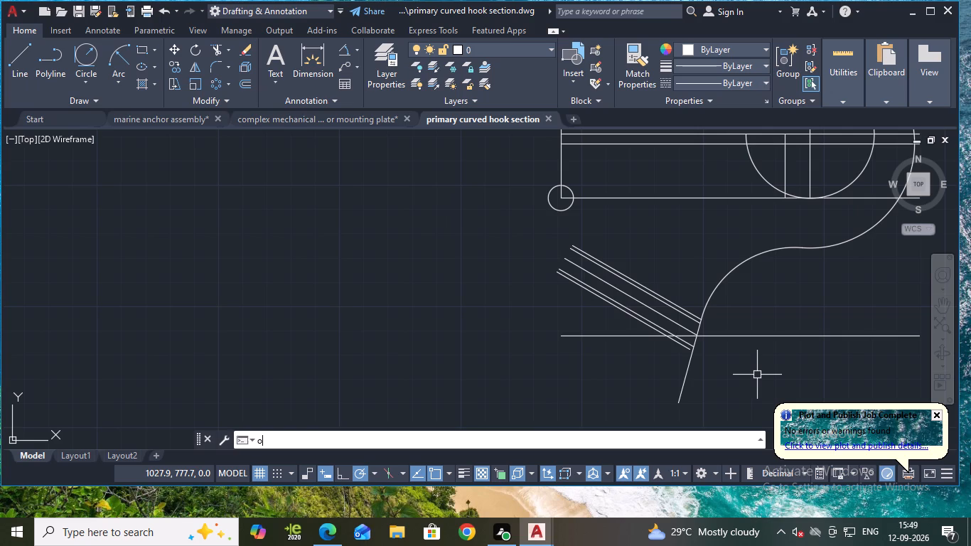
key(Return)
key(Return)
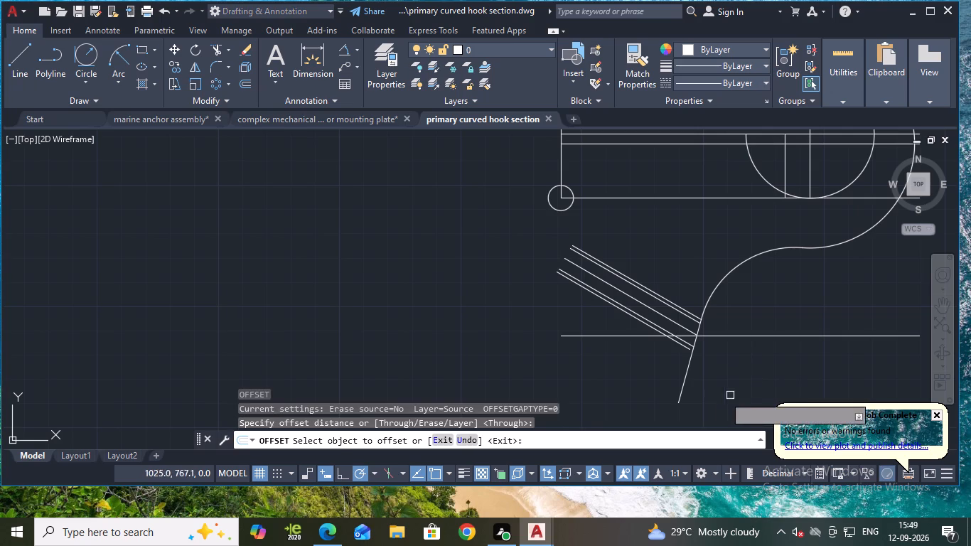
click(685, 387)
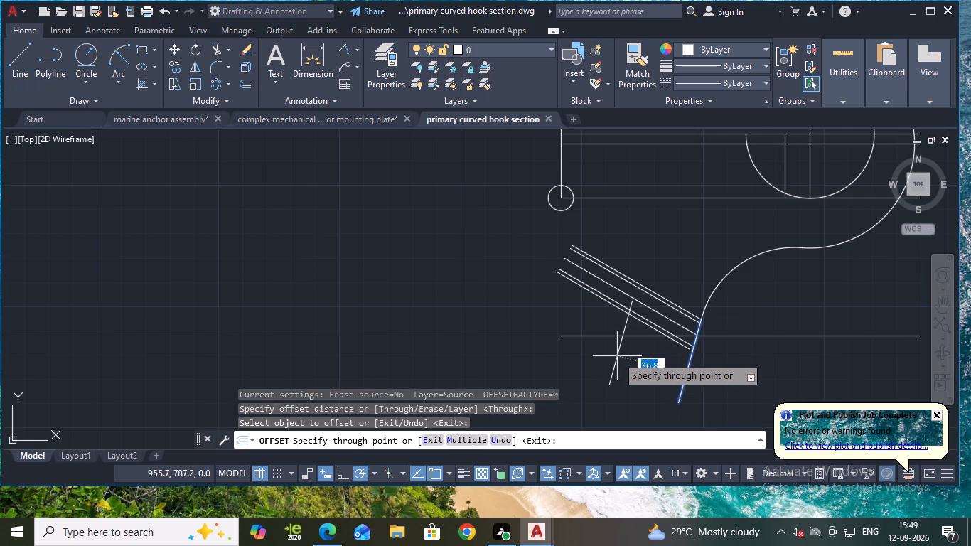
key(3)
key(8)
key(Return)
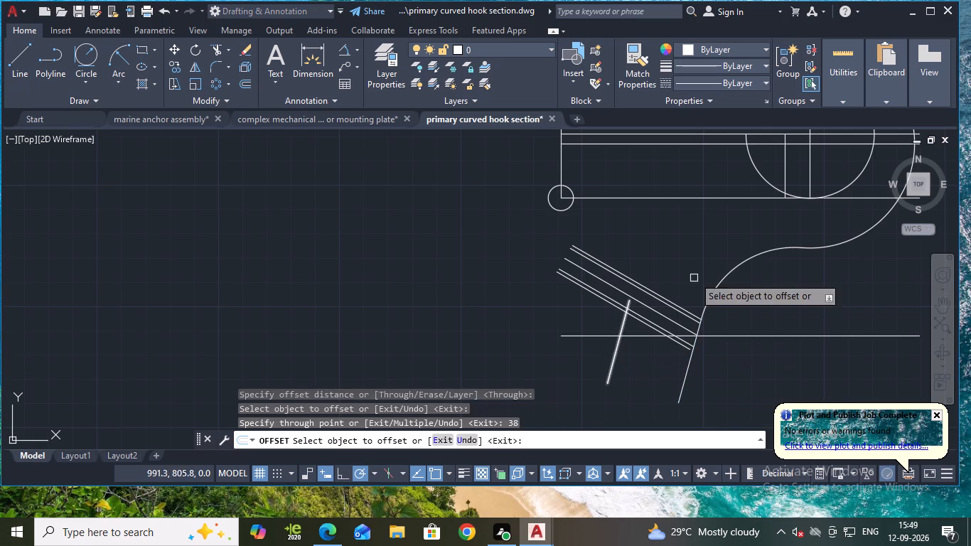
key(Escape)
Extend the 38 mm offset line's upper end across all the inclined shank lines to the horizontal line above them.
text(ex)
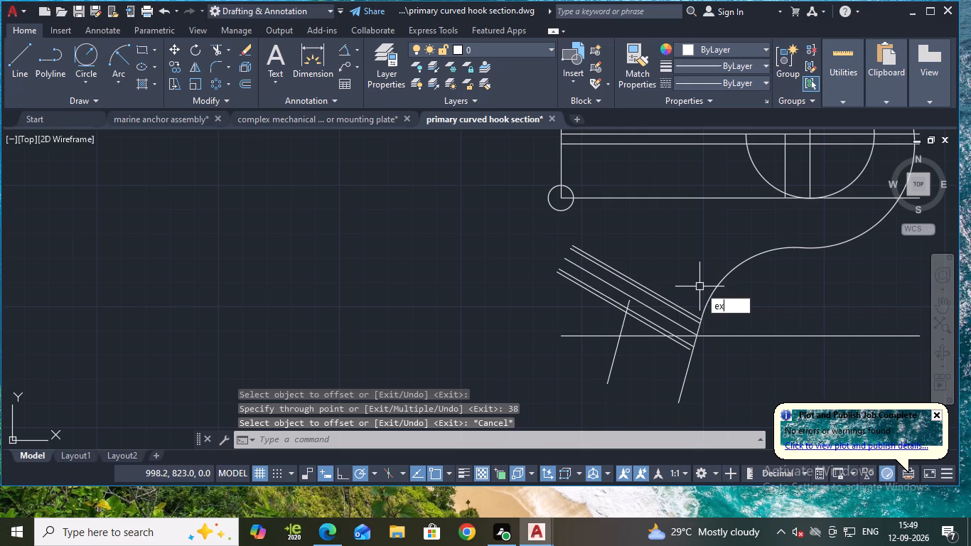
key(Return)
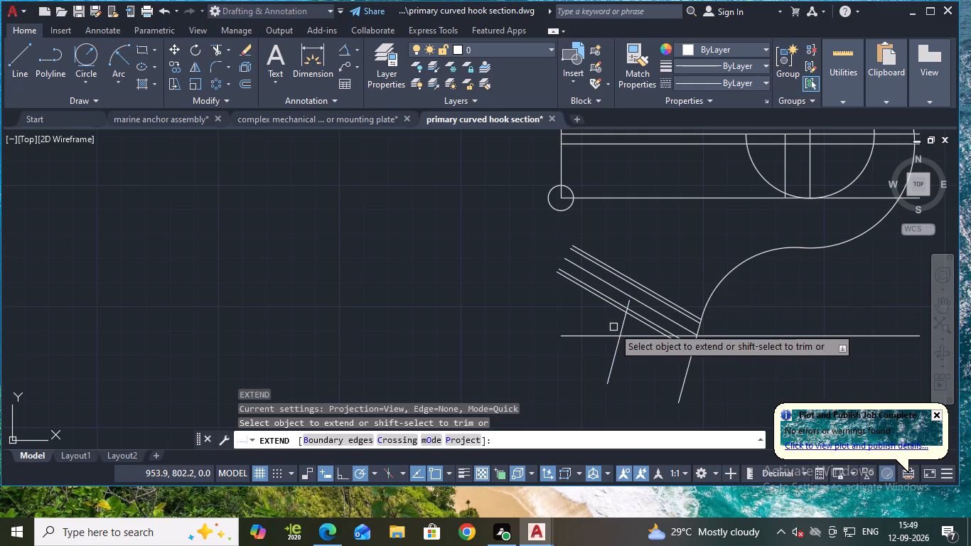
double_click(621, 327)
double_click(622, 328)
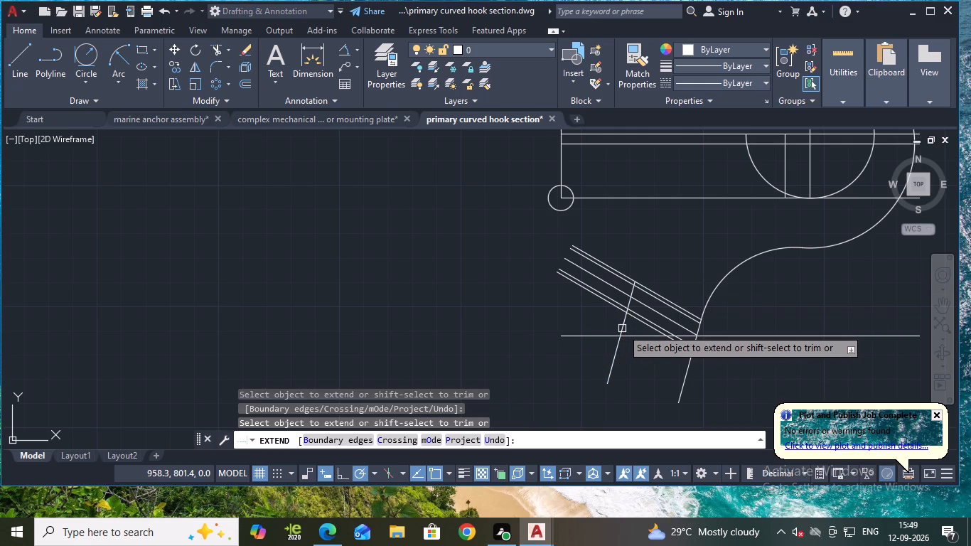
double_click(622, 328)
key(Escape)
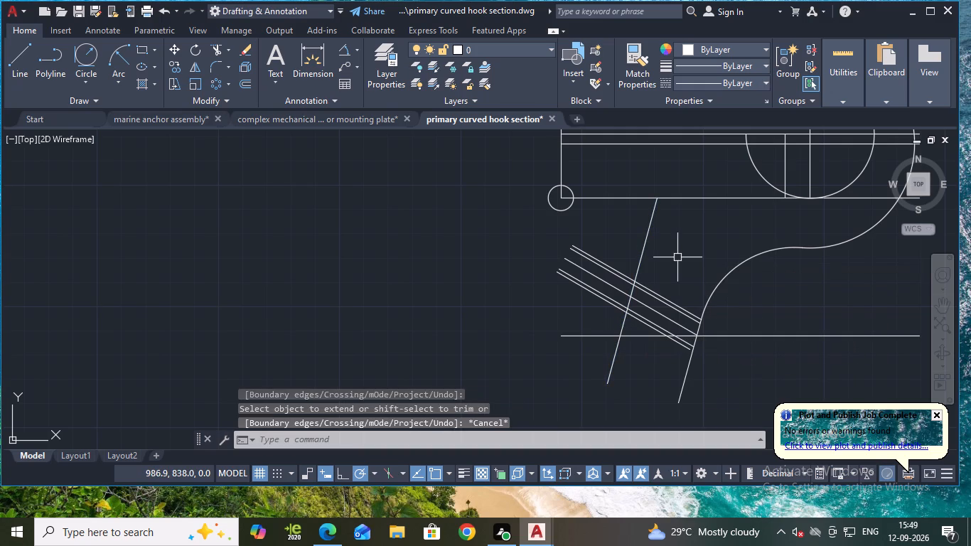
Trim the free ends of all the inclined shank lines back to the 38 mm offset line.
middle_drag(681, 270, 697, 266)
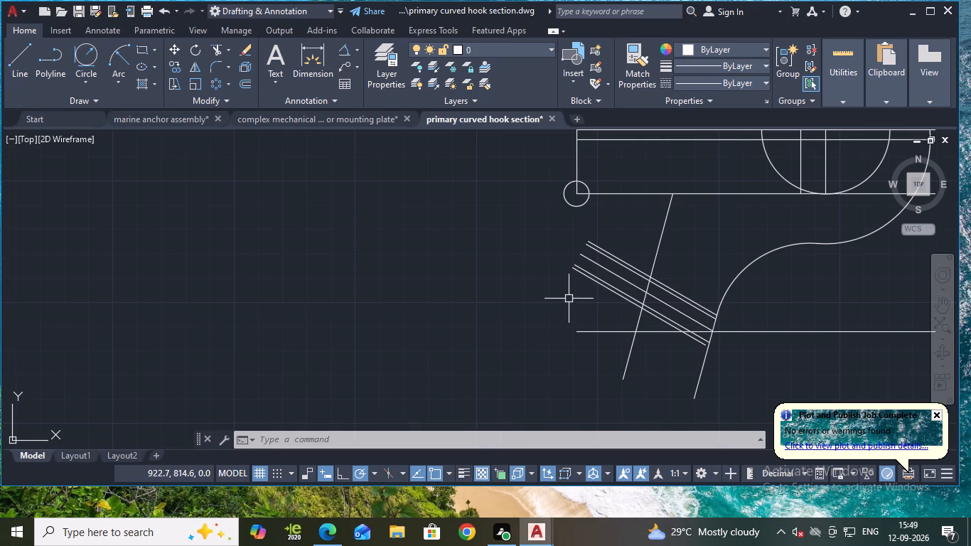
text(tr)
key(Return)
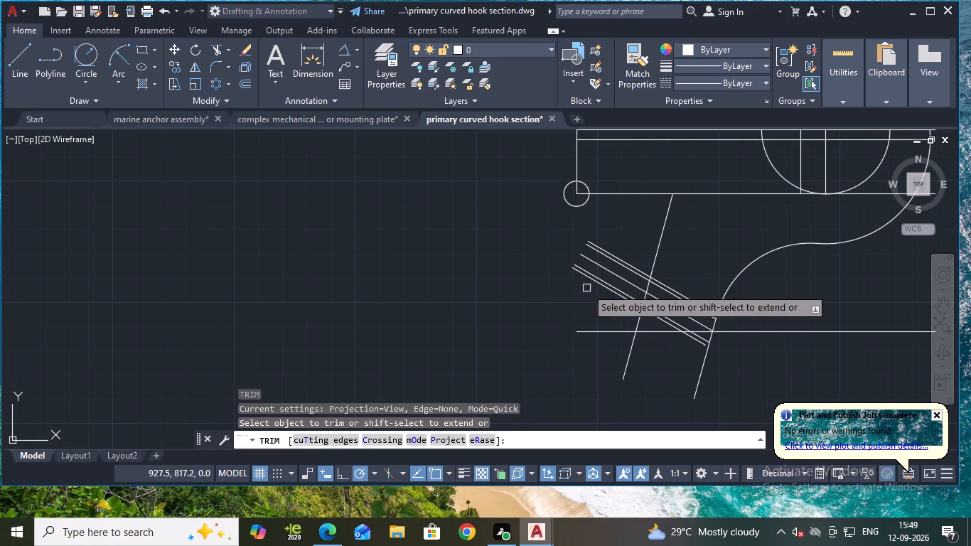
drag(631, 230, 593, 299)
key(Escape)
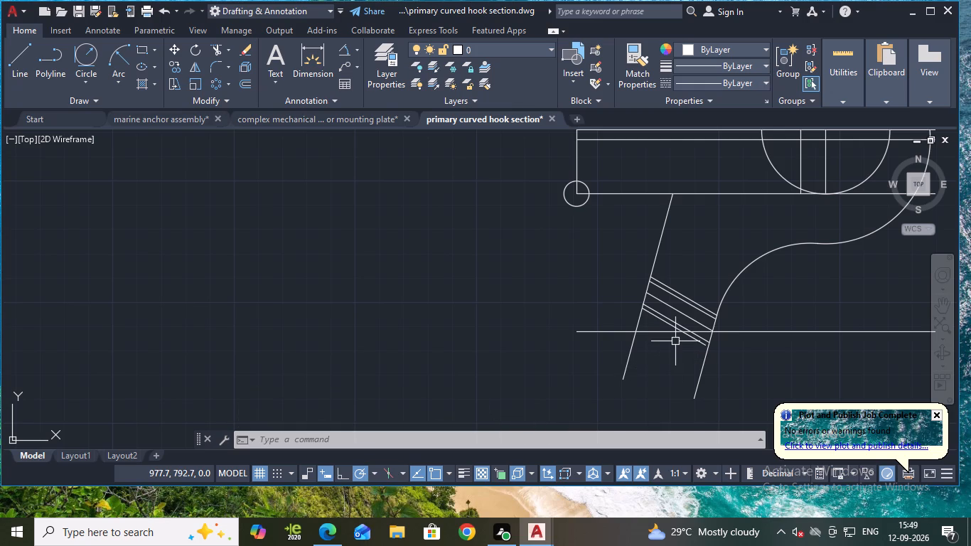
Erase the outermost lower and outermost upper inclined shank lines, keeping the middle line and its two nearest offsets.
scroll(675, 310, up, 2)
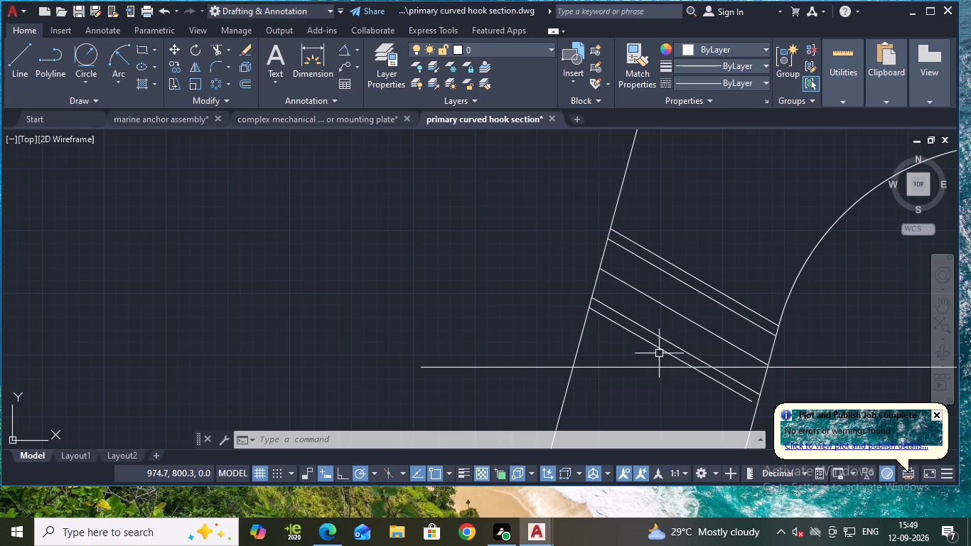
key(Escape)
click(658, 350)
key(Delete)
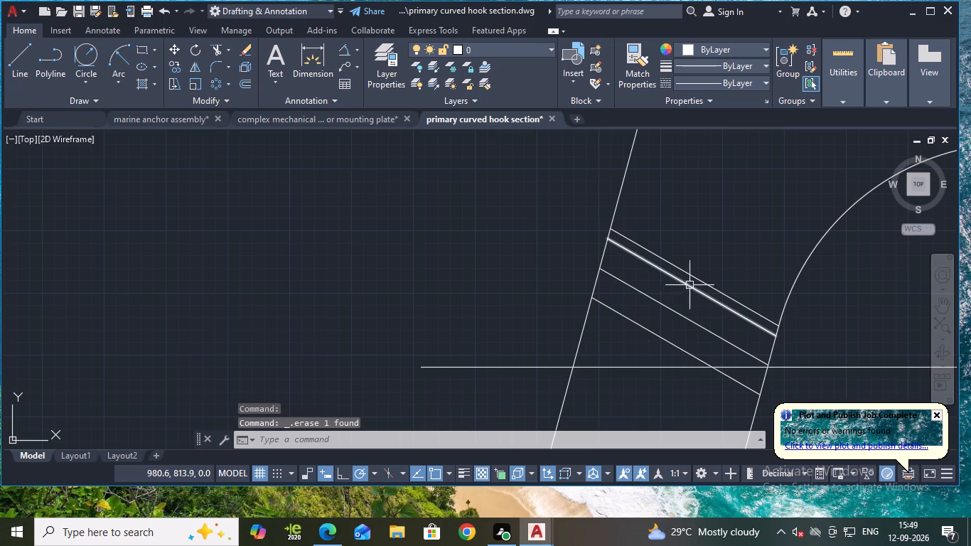
click(697, 272)
click(693, 274)
click(691, 274)
key(Delete)
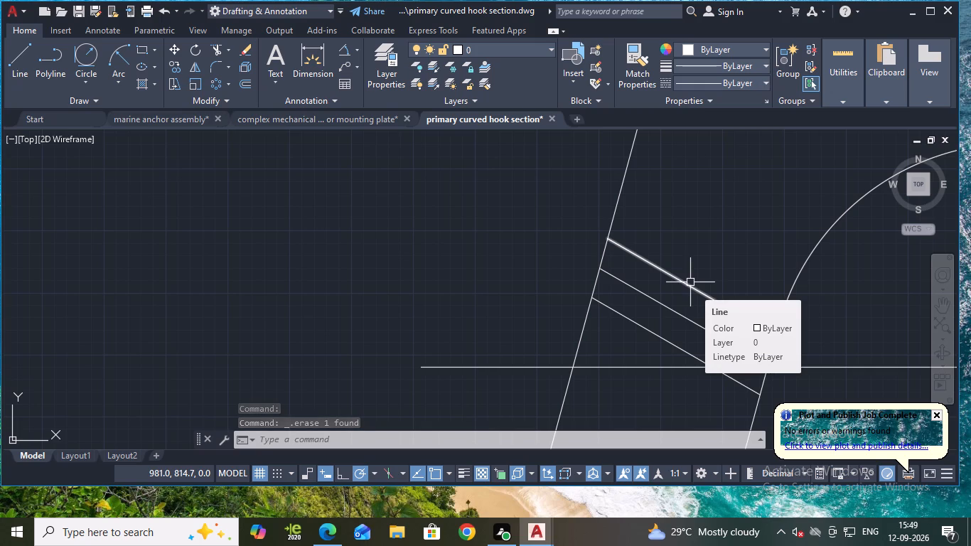
scroll(690, 282, down, 2)
key(Escape)
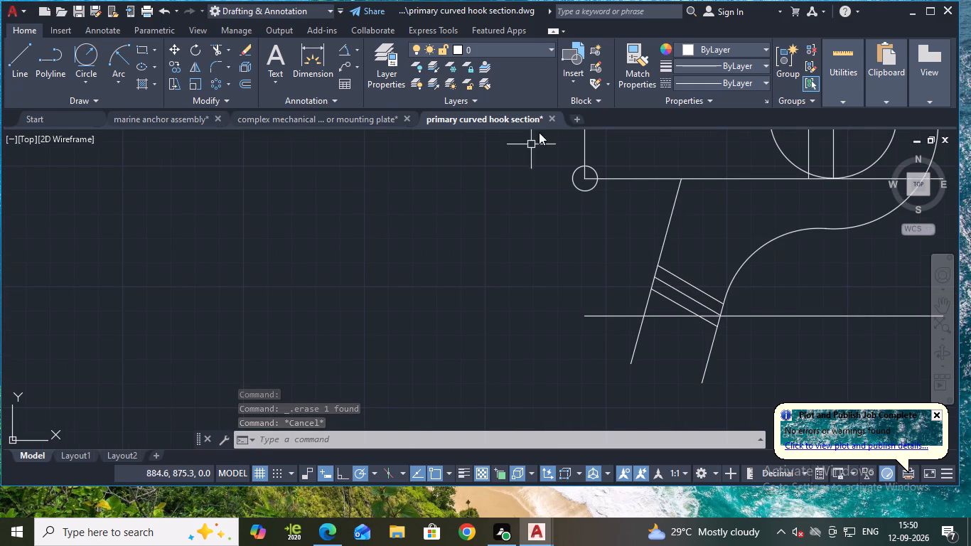
Draw a 40 mm vertical line straight down from the centre of the small circle.
click(10, 50)
scroll(577, 146, up, 3)
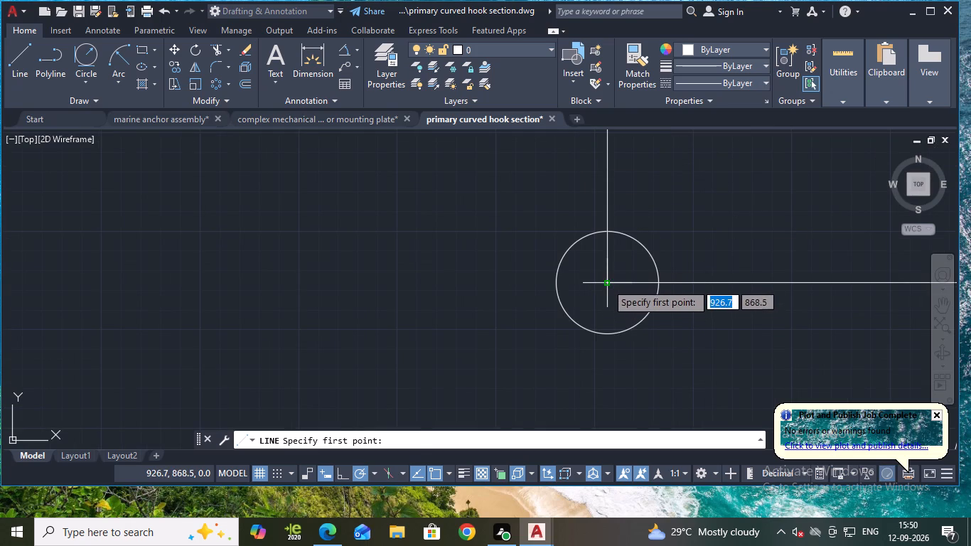
click(606, 283)
scroll(603, 347, down, 1)
middle_drag(602, 358, 670, 227)
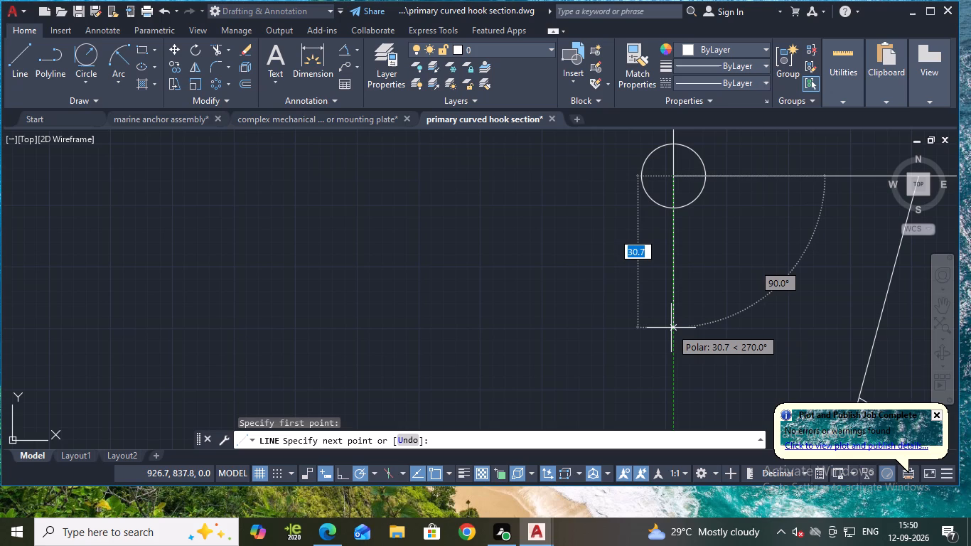
text(40)
key(Return)
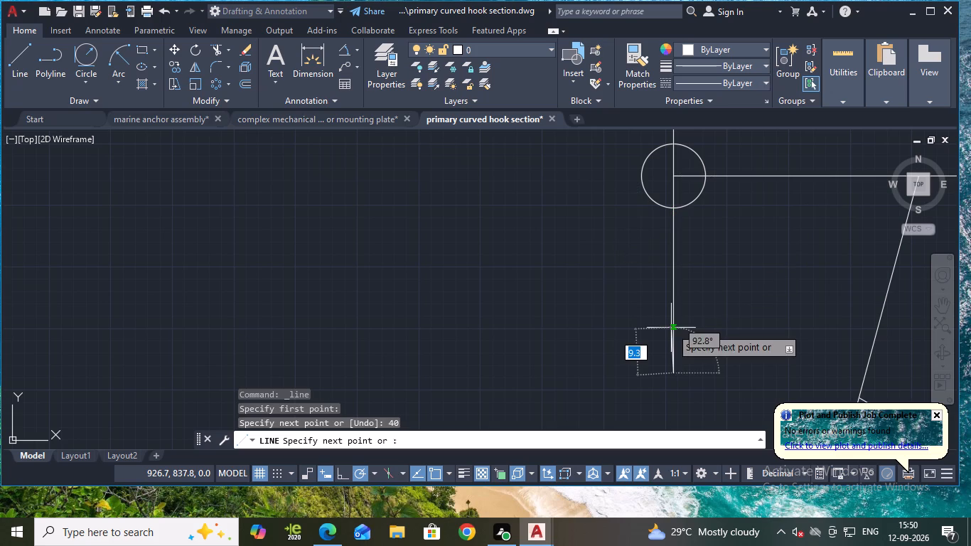
key(Escape)
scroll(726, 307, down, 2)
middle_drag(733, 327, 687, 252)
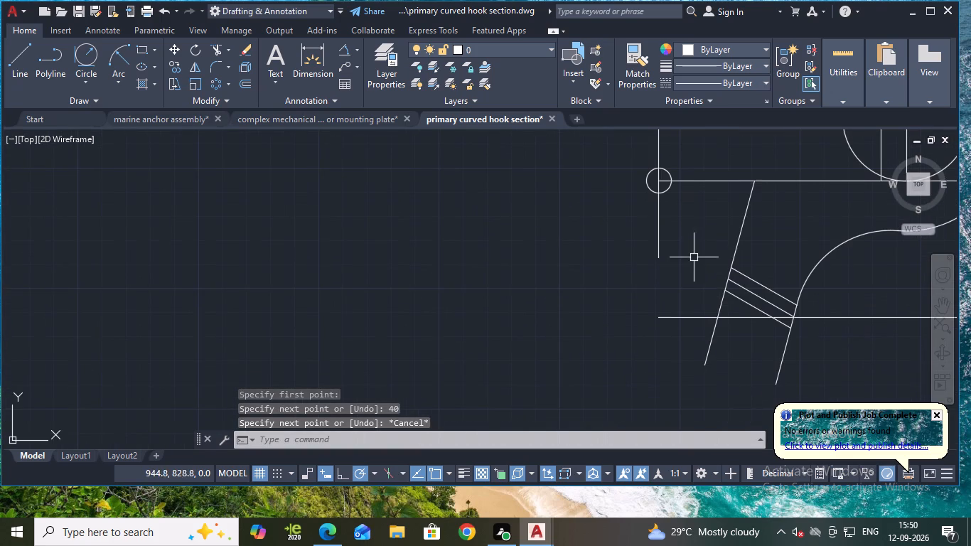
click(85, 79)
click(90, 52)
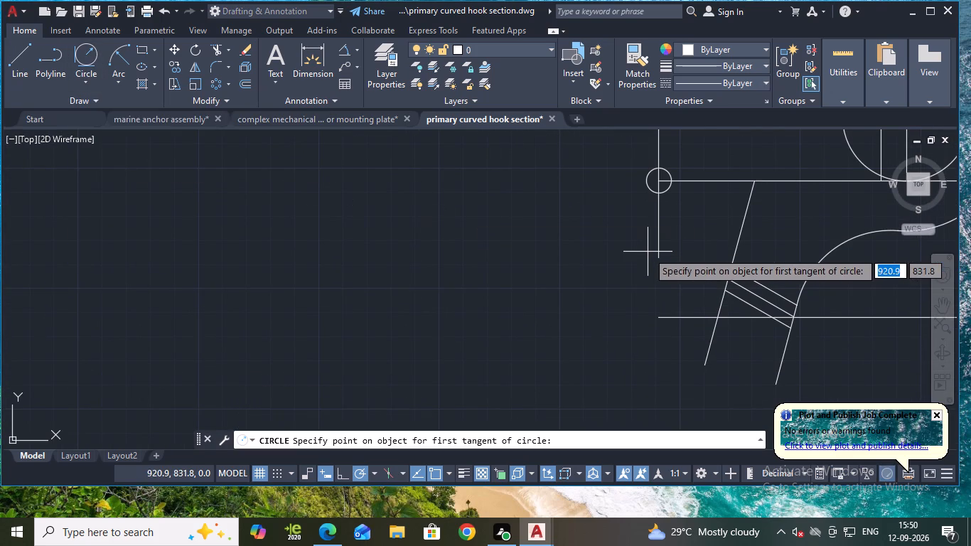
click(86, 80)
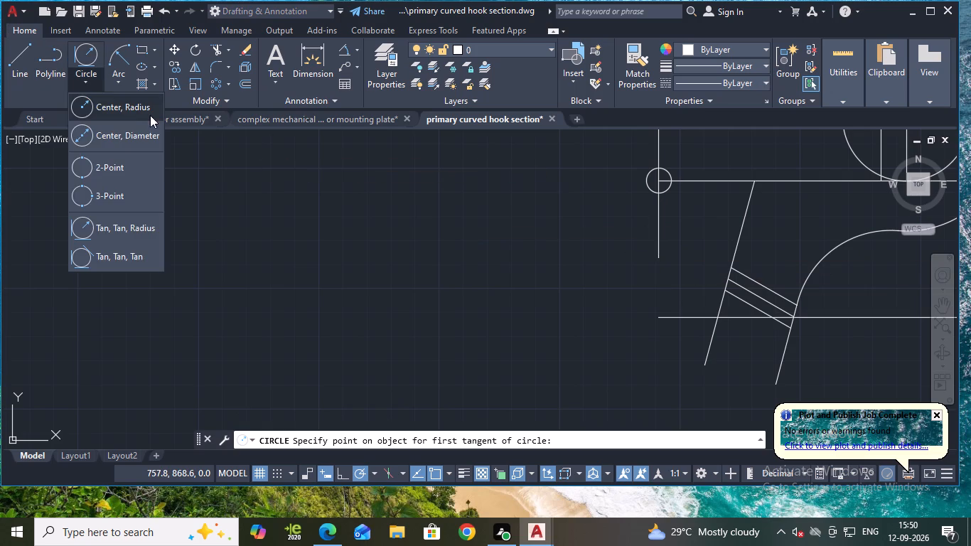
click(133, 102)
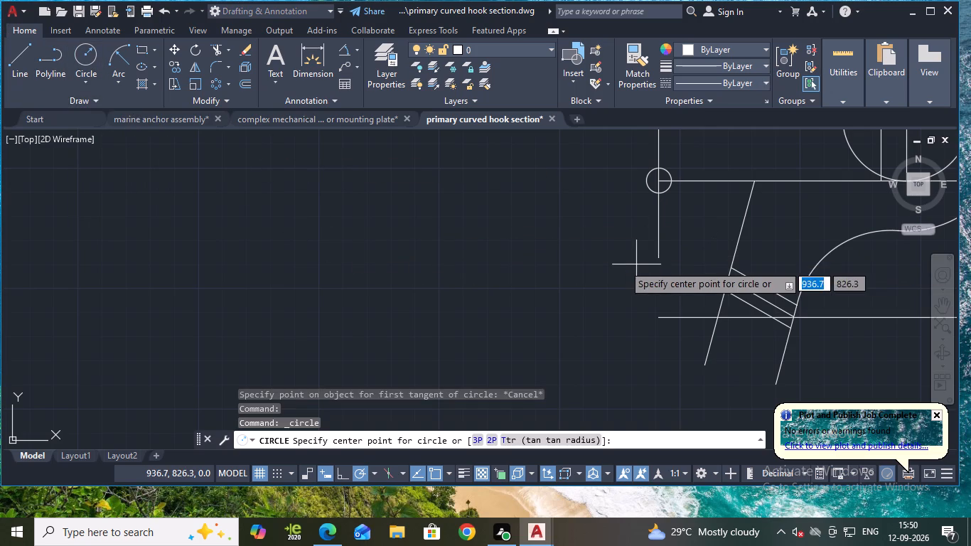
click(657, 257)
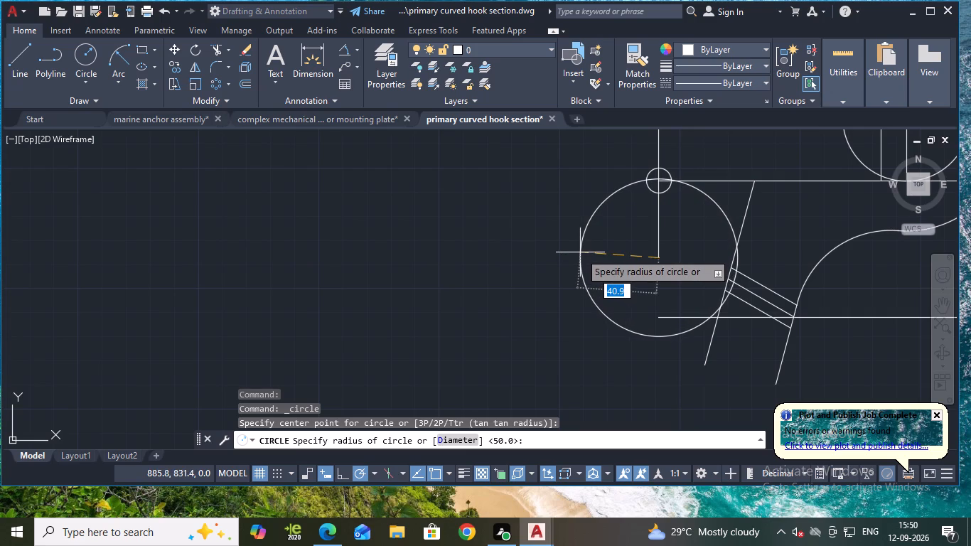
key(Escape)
Draw a 26 mm diameter circle concentric with the small circle.
middle_drag(608, 183, 569, 204)
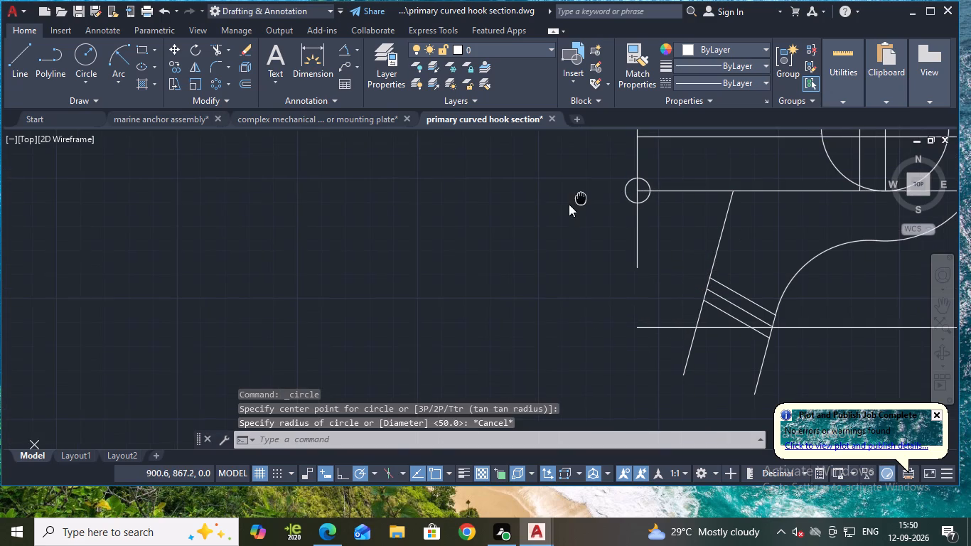
middle_drag(569, 204, 567, 205)
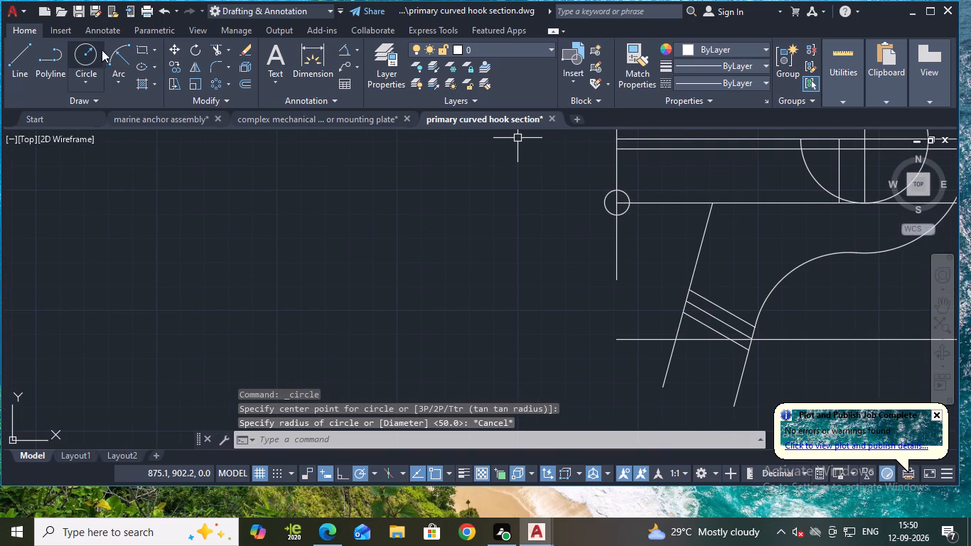
click(88, 56)
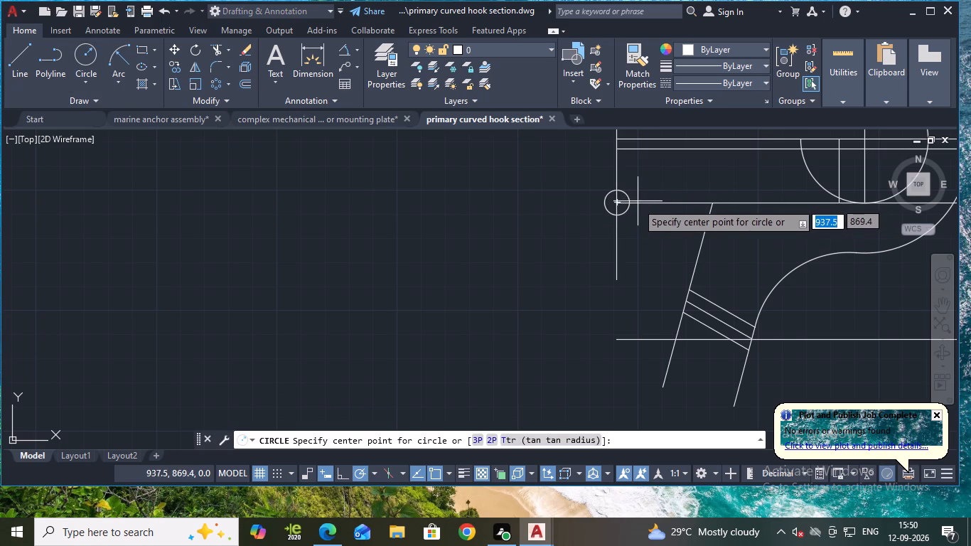
click(617, 203)
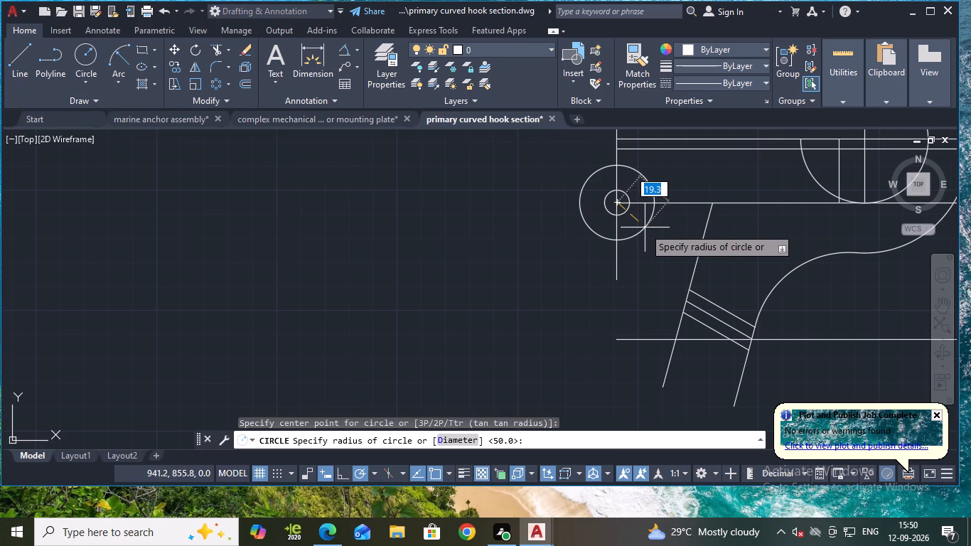
key(d)
key(Return)
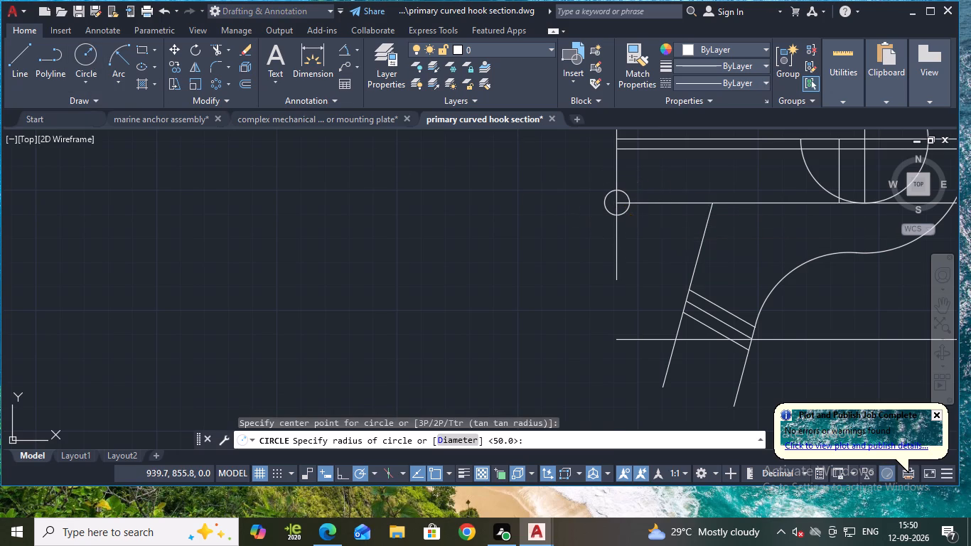
text(26)
key(Return)
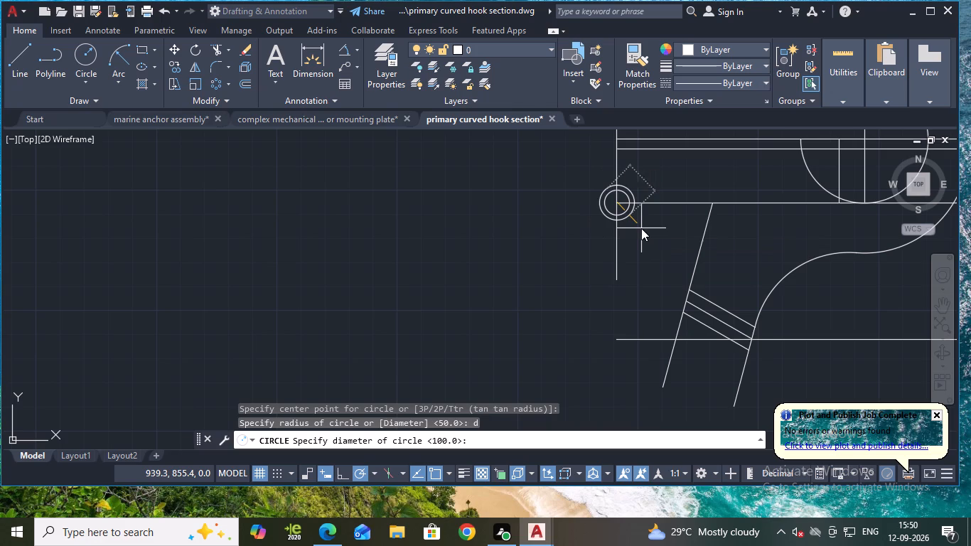
key(Escape)
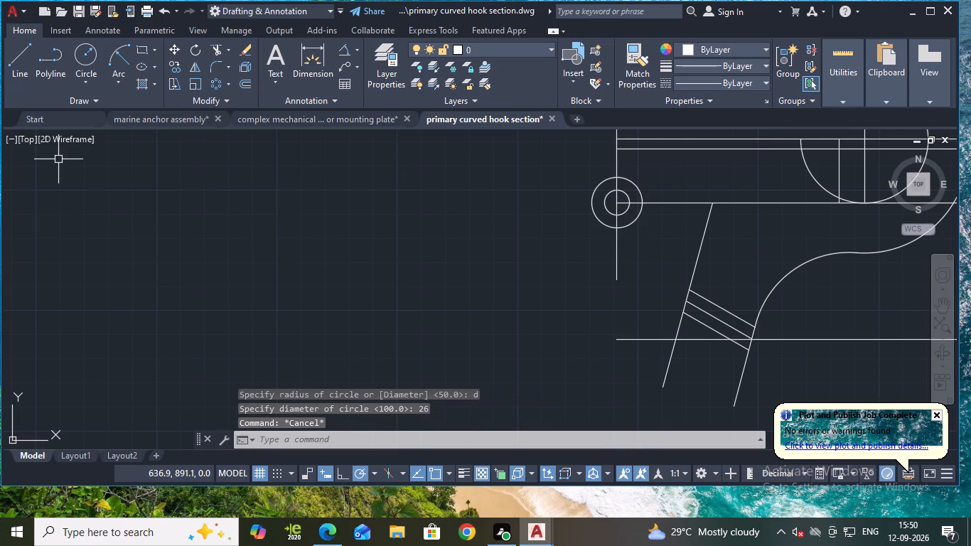
Draw horizontal lines towards the shank from the 26 mm circle's bottom and top quadrants, about 44 mm and 36 mm long.
click(18, 58)
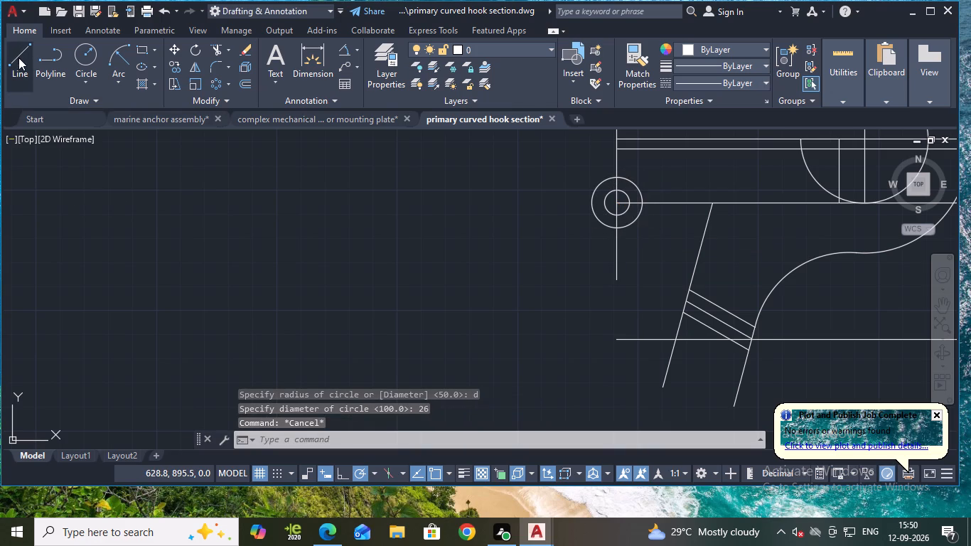
click(619, 229)
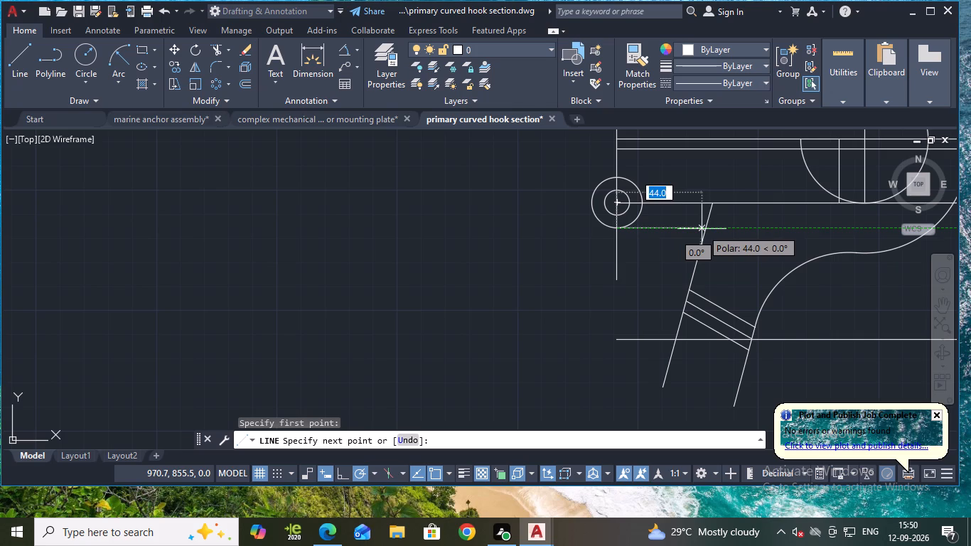
click(702, 229)
key(Escape)
key(space)
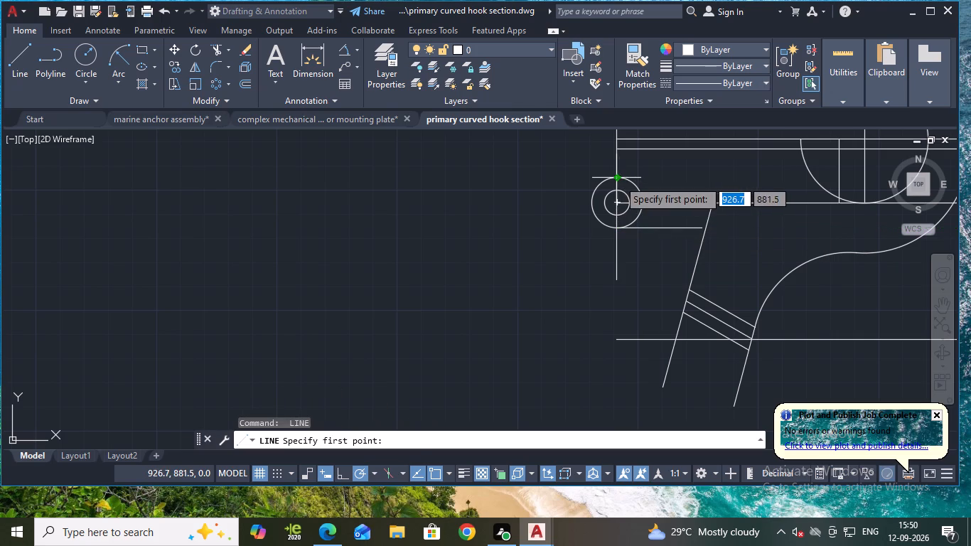
click(618, 180)
click(686, 178)
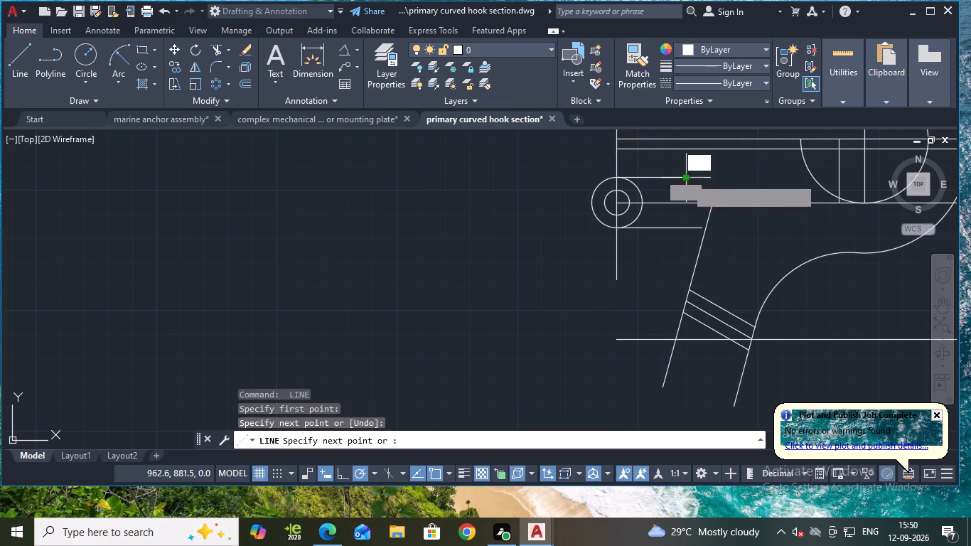
key(Escape)
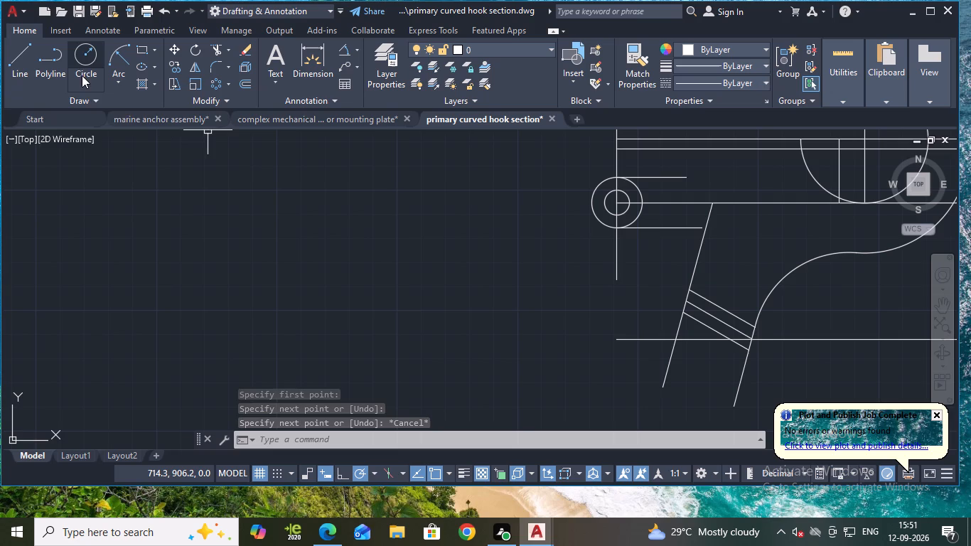
Draw a 25.5 mm radius circle tangent to the lower horizontal line and the shank's 38 mm offset line.
click(82, 77)
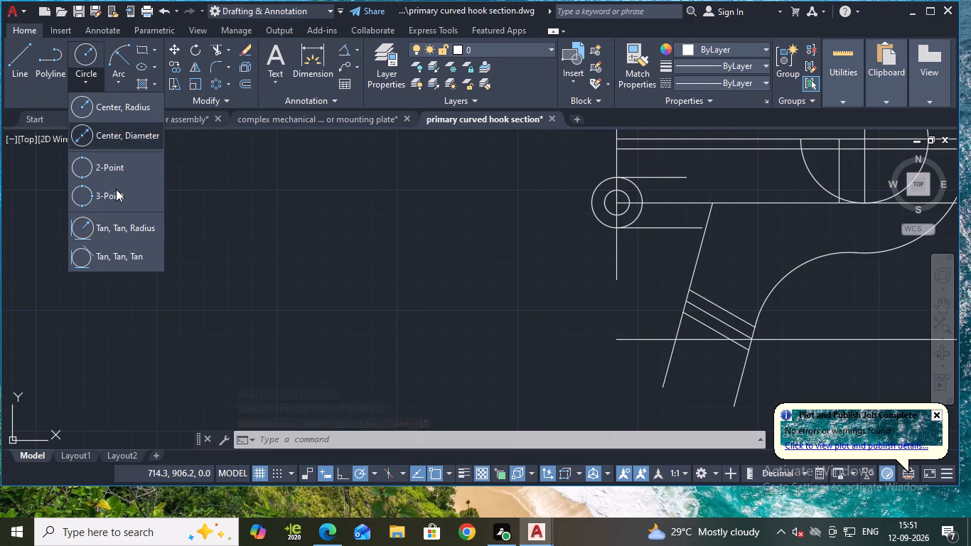
click(130, 226)
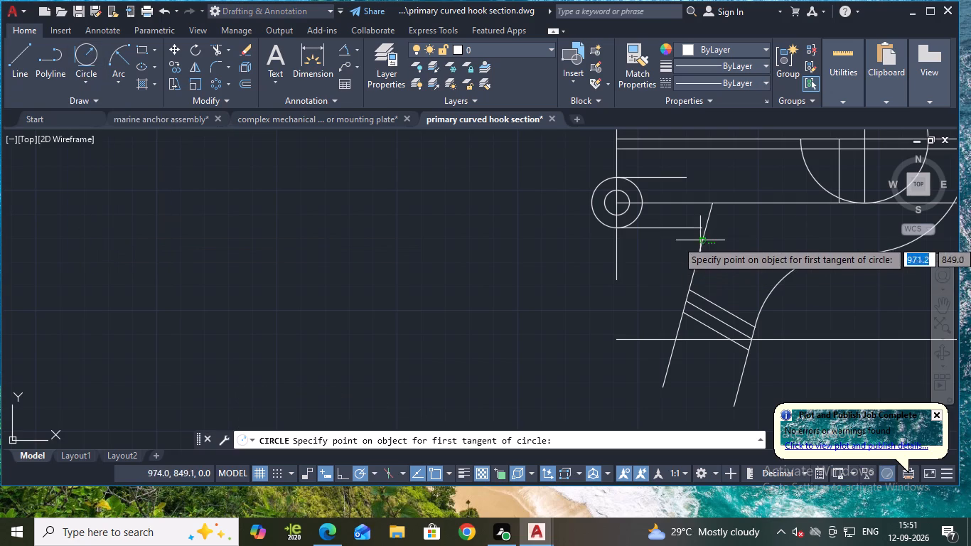
click(633, 230)
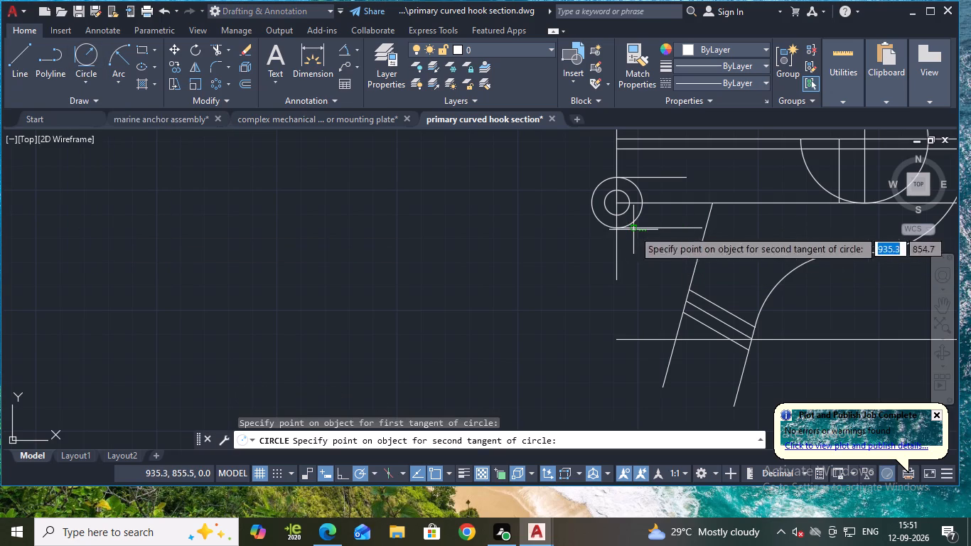
click(690, 275)
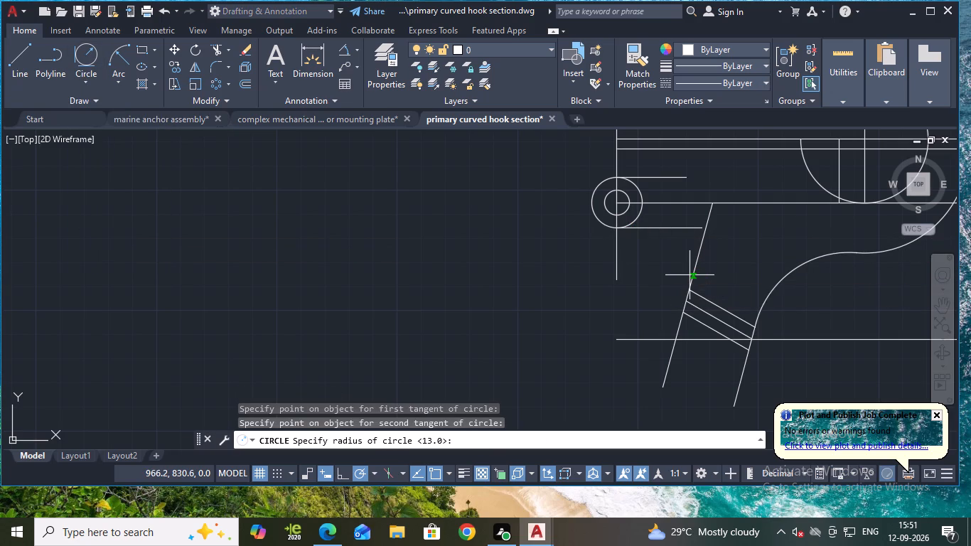
key(2)
text(5.)
key(5)
key(Return)
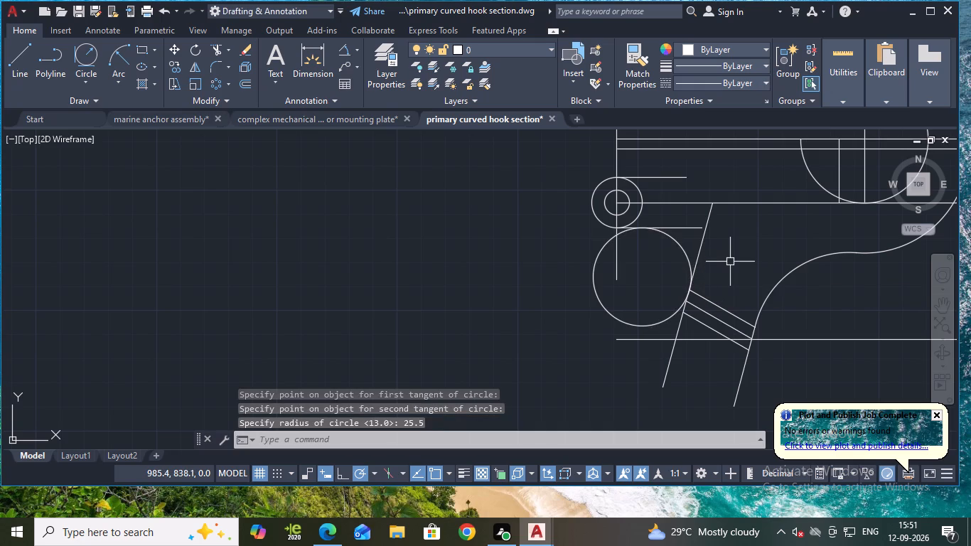
key(Escape)
Trim the lower horizontal line past its tangency and the 25.5 mm radius circle, leaving only the tangent arc into the shank.
text(tr)
key(Return)
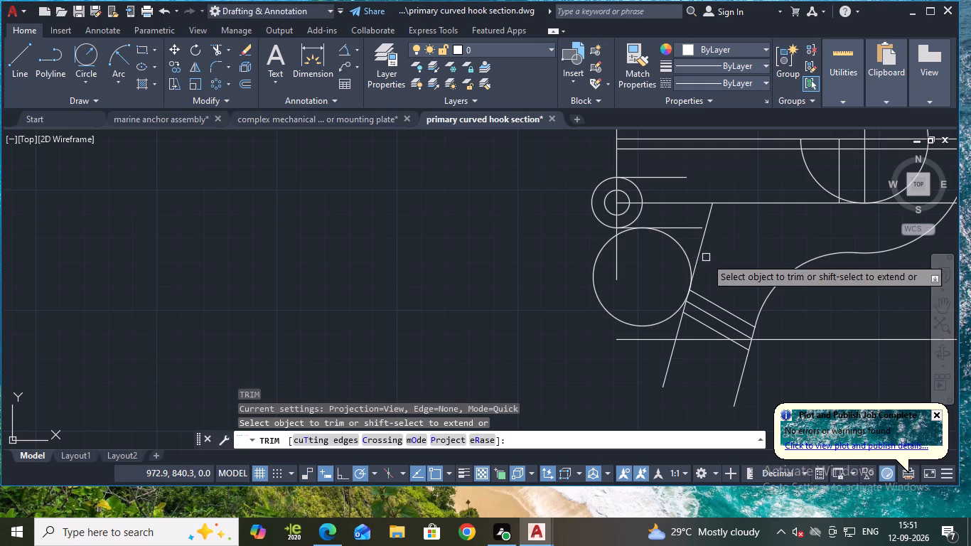
click(674, 228)
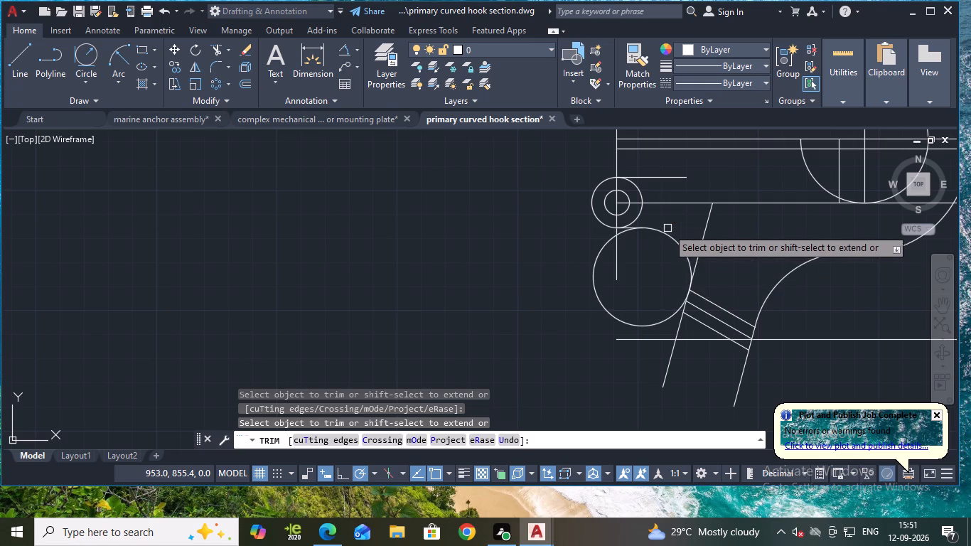
click(626, 235)
click(601, 250)
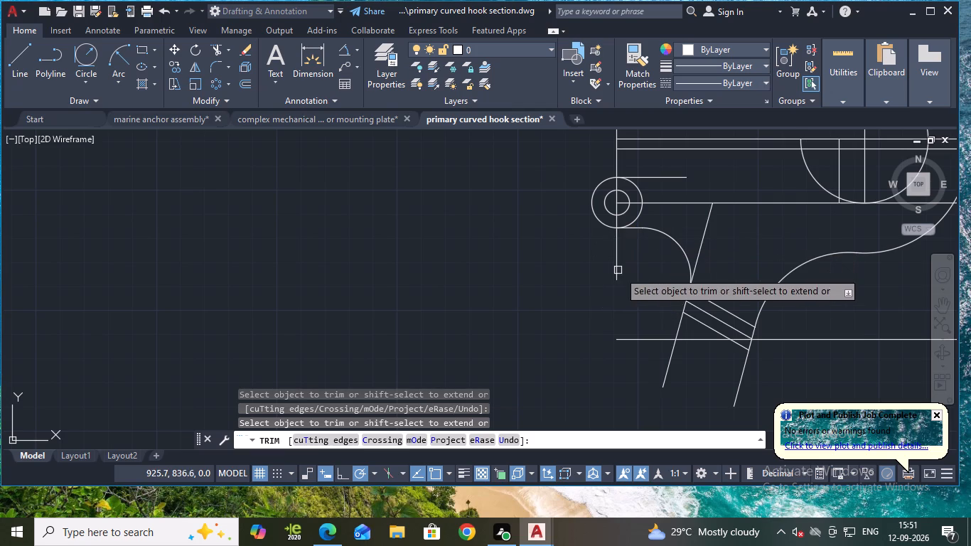
middle_drag(818, 326, 801, 317)
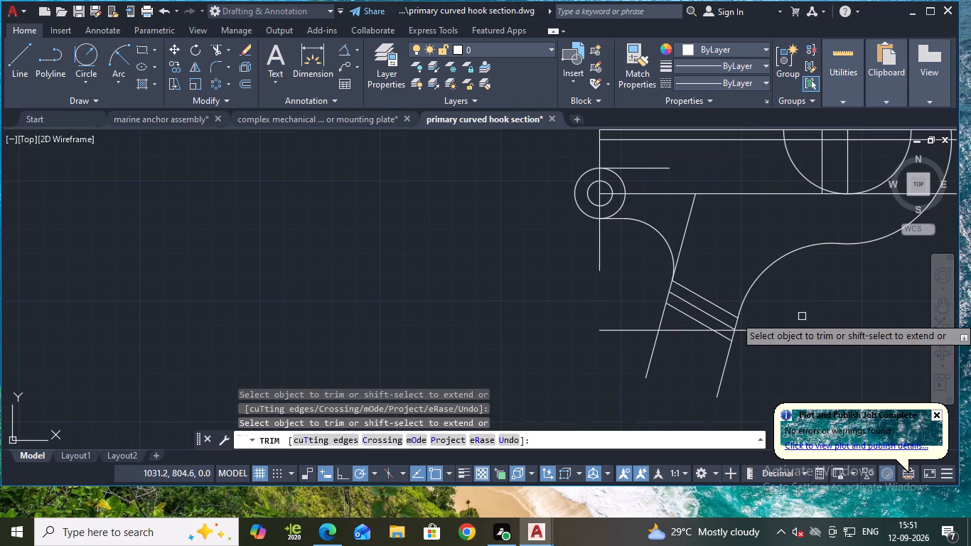
middle_drag(816, 310, 807, 311)
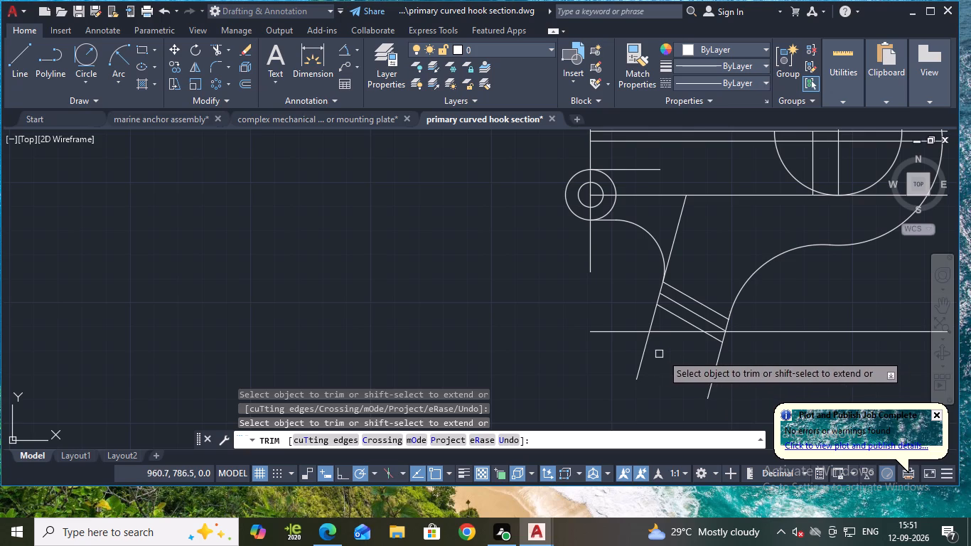
middle_drag(890, 279, 803, 319)
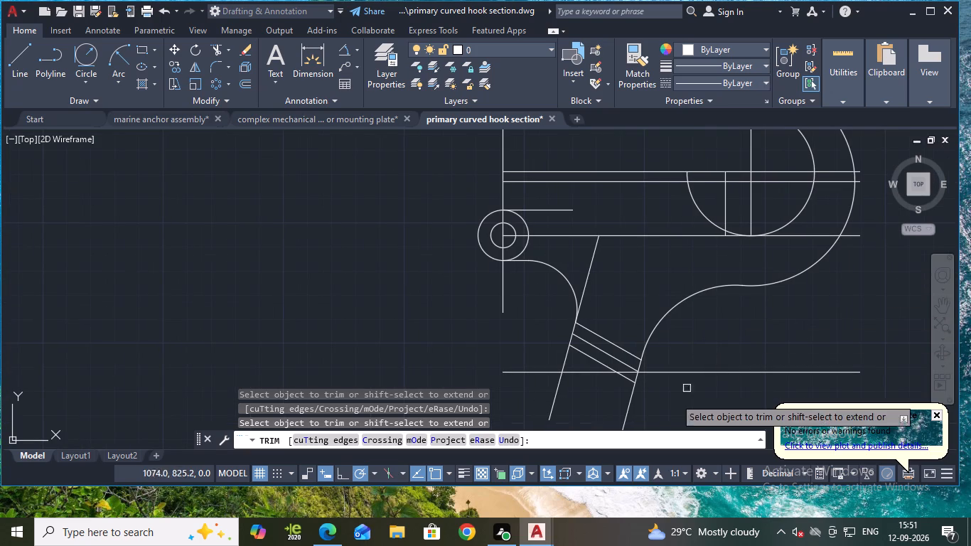
key(Escape)
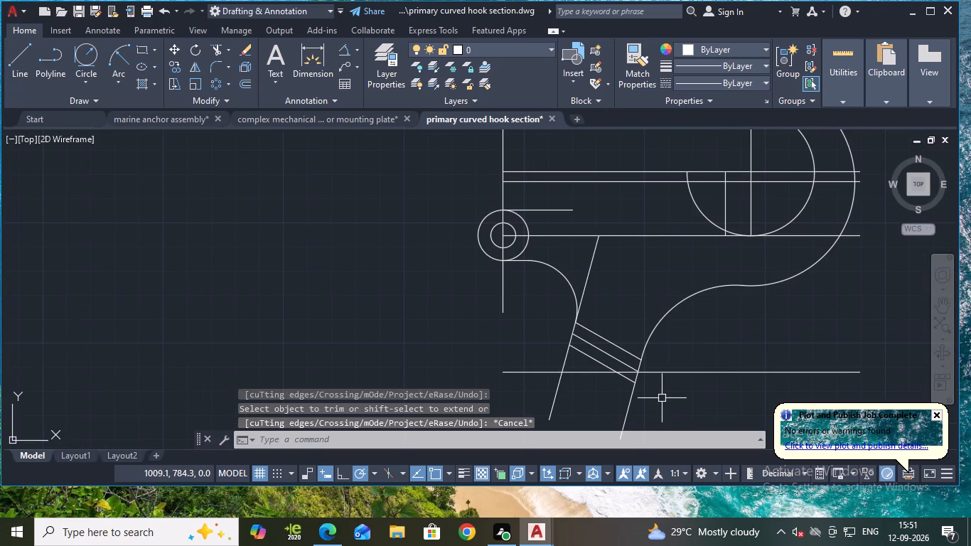
Save the drawing.
key(ctrl+s)
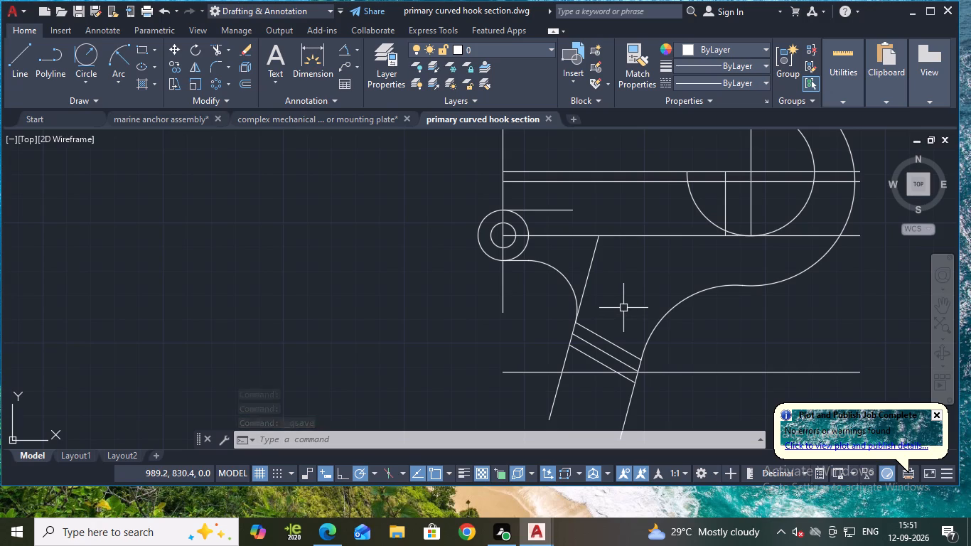
Trim the part of the shank's 38 mm offset line that runs above the 25.5 mm tangent arc.
text(tr)
key(Return)
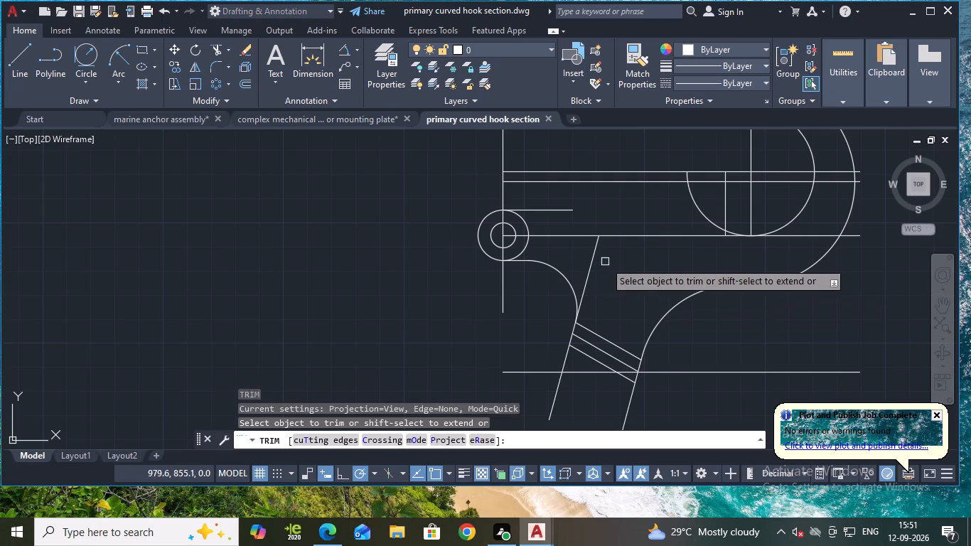
click(588, 264)
middle_drag(725, 350, 733, 318)
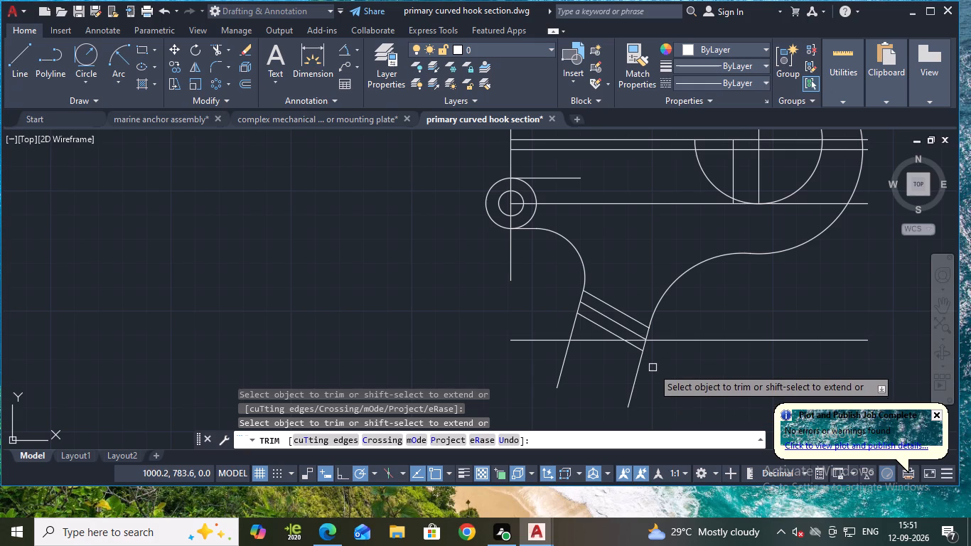
key(Escape)
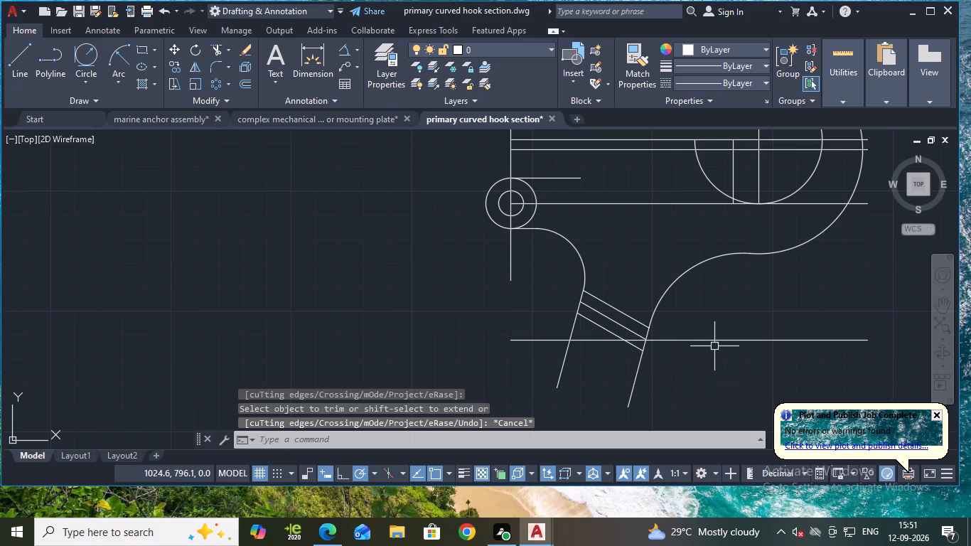
Offset the middle of the three lines across the shank by 16 mm towards the shank's lower end.
text(oi)
key(BackSpace)
key(Return)
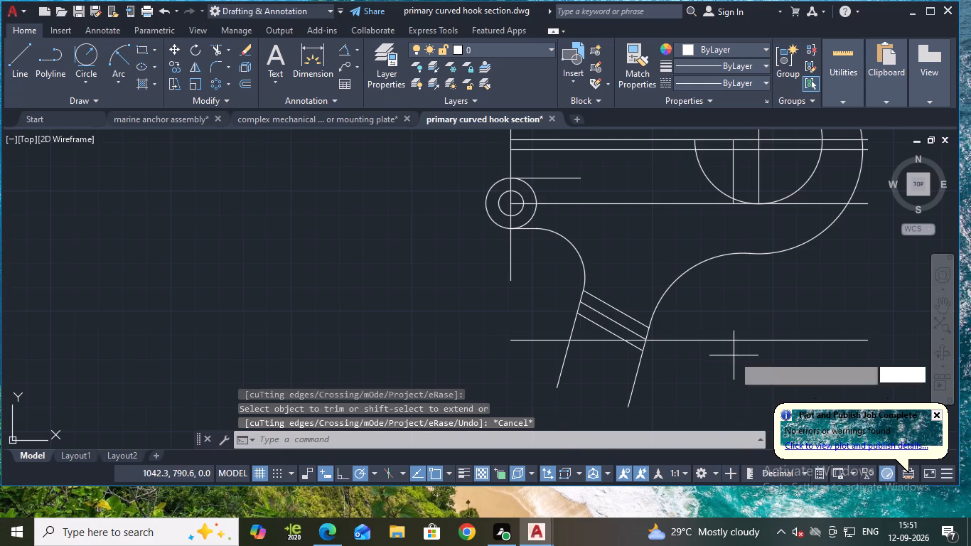
key(Return)
click(635, 334)
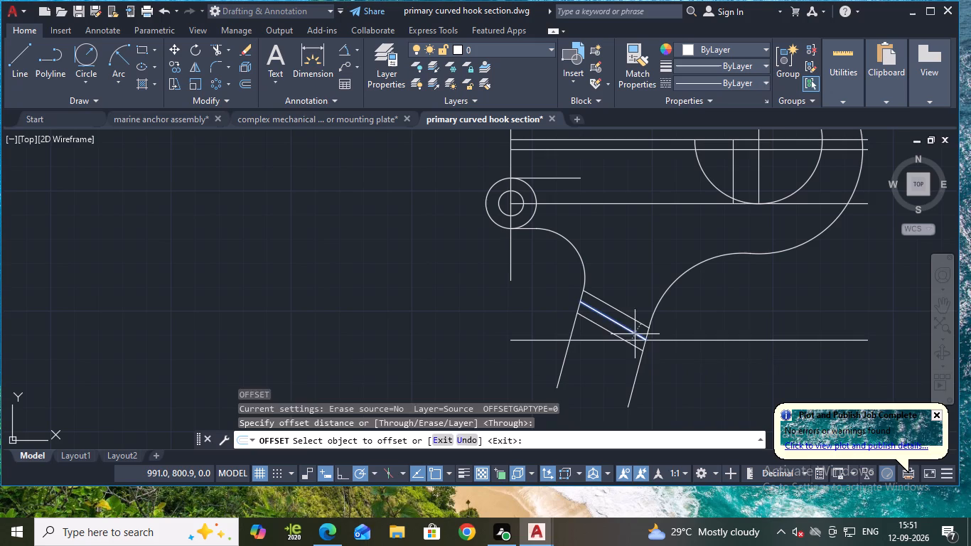
text(16)
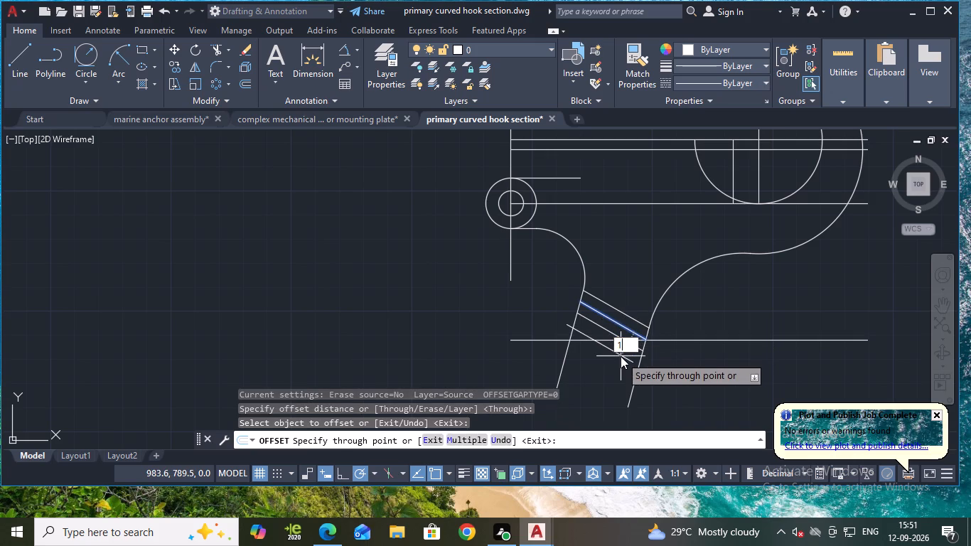
key(Return)
click(631, 331)
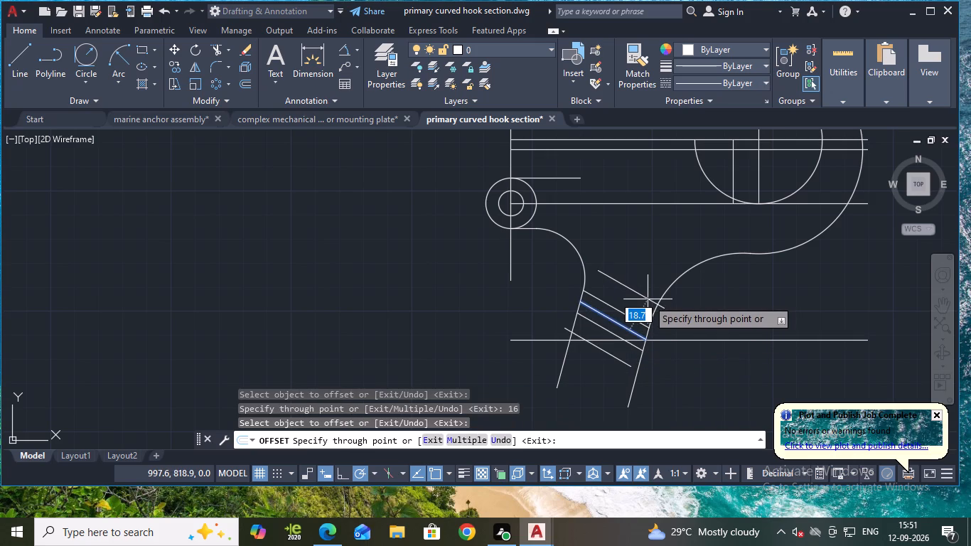
key(Escape)
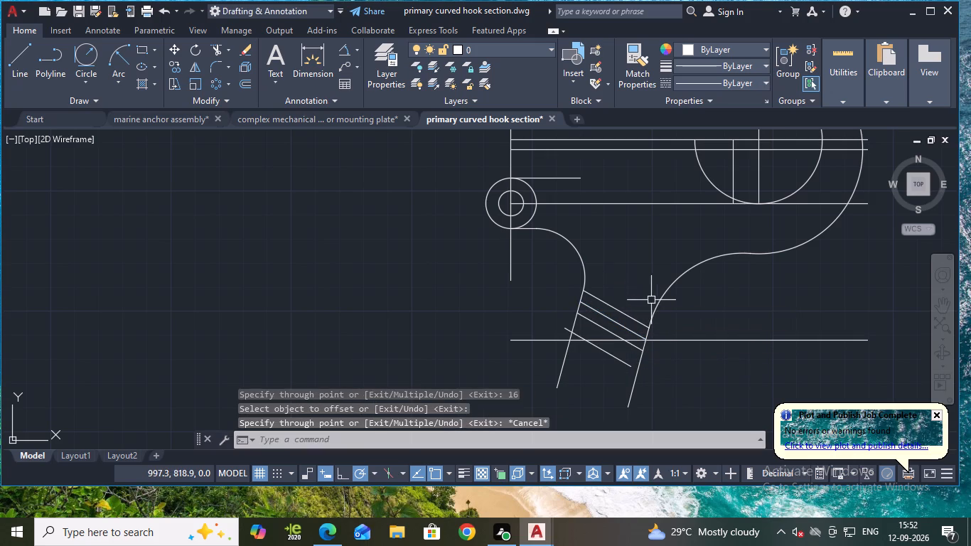
Extend the 16 mm offset line to the shank side line that joins the large hook curve.
text(ex)
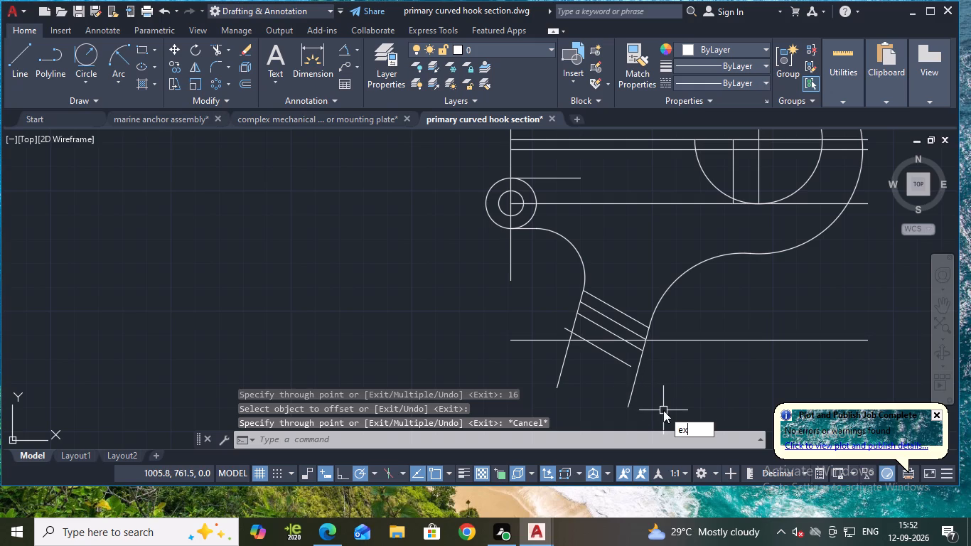
key(Return)
click(613, 359)
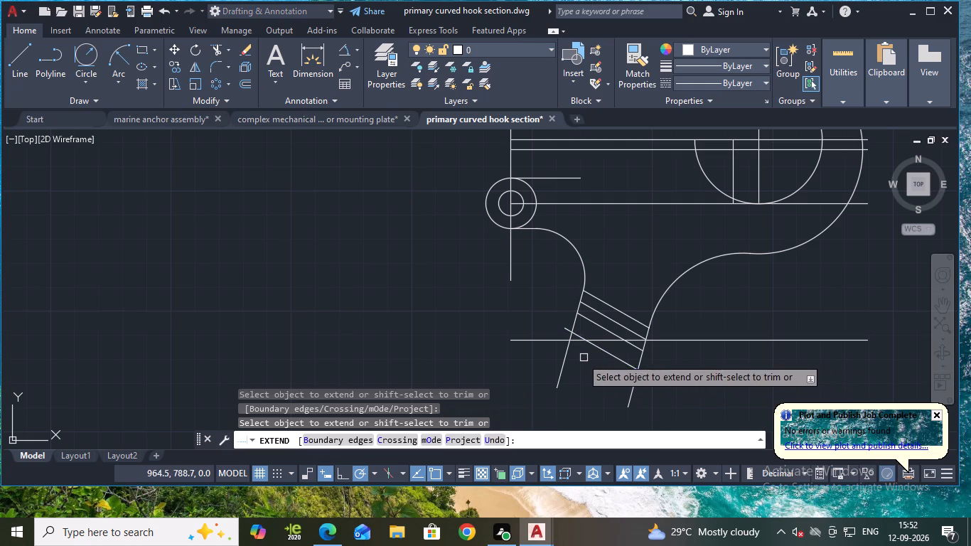
key(Escape)
Trim both shank side lines below the 16 mm offset end line, and that line's overhang beyond the shank.
text(tr)
key(Return)
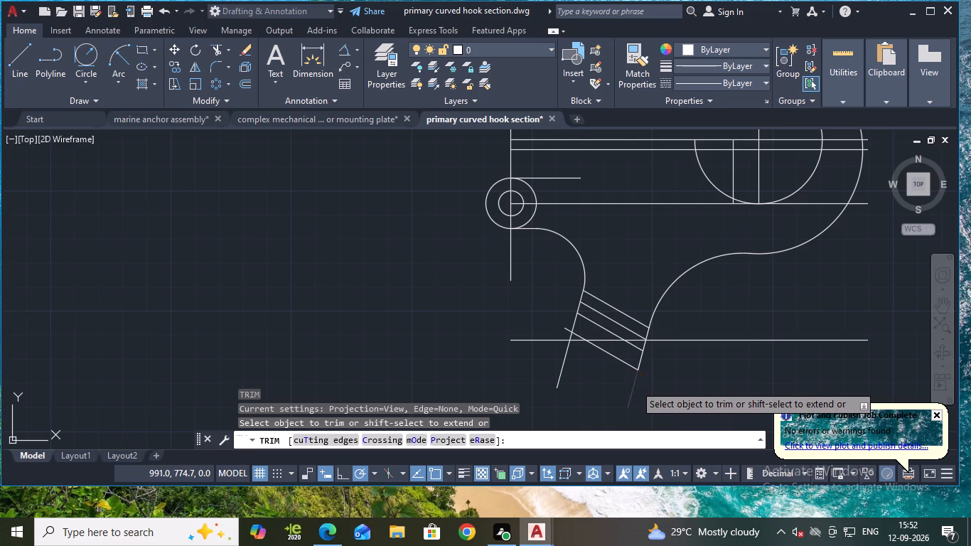
click(635, 385)
click(562, 363)
scroll(554, 316, up, 1)
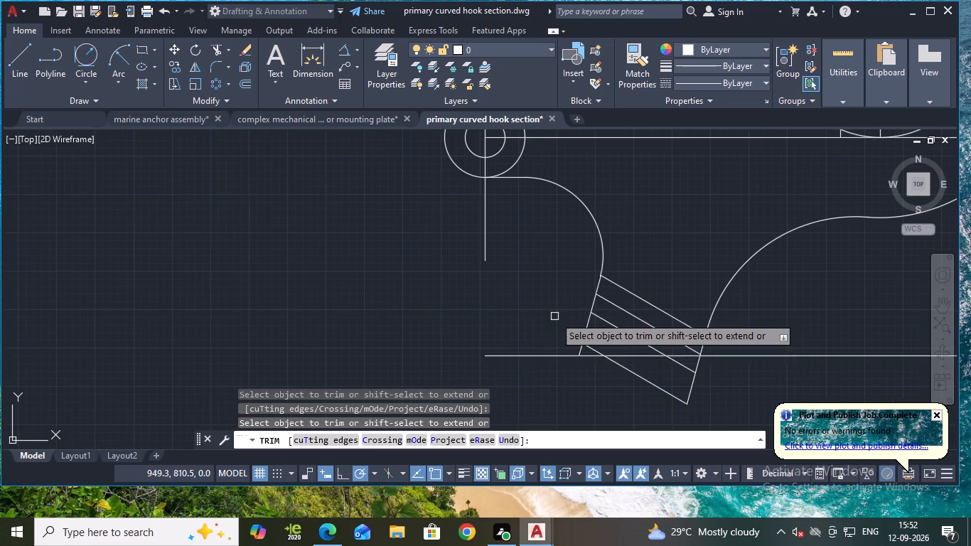
click(576, 352)
click(576, 338)
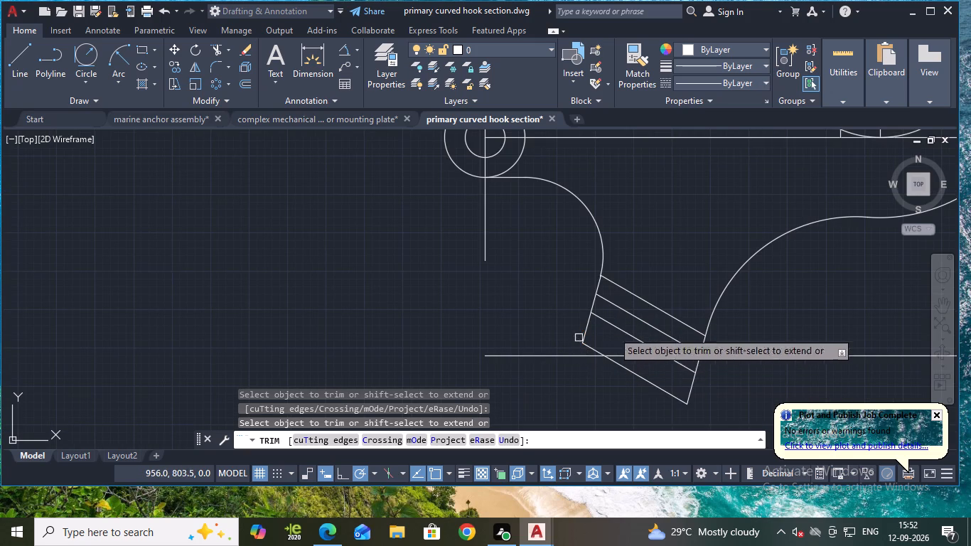
scroll(704, 304, up, 2)
scroll(645, 306, down, 2)
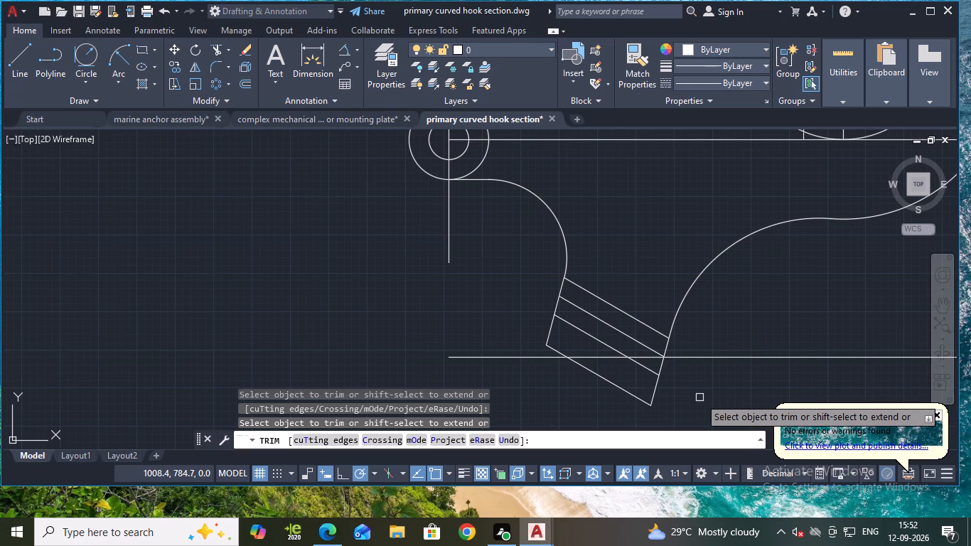
key(Escape)
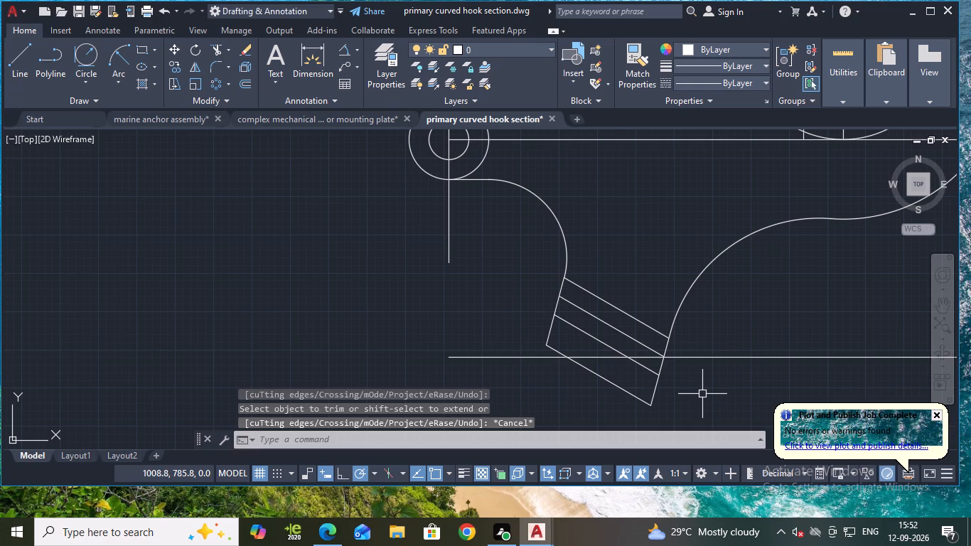
Fillet both corners of the shank's lower end with a 5 mm radius.
key(f)
key(Return)
key(r)
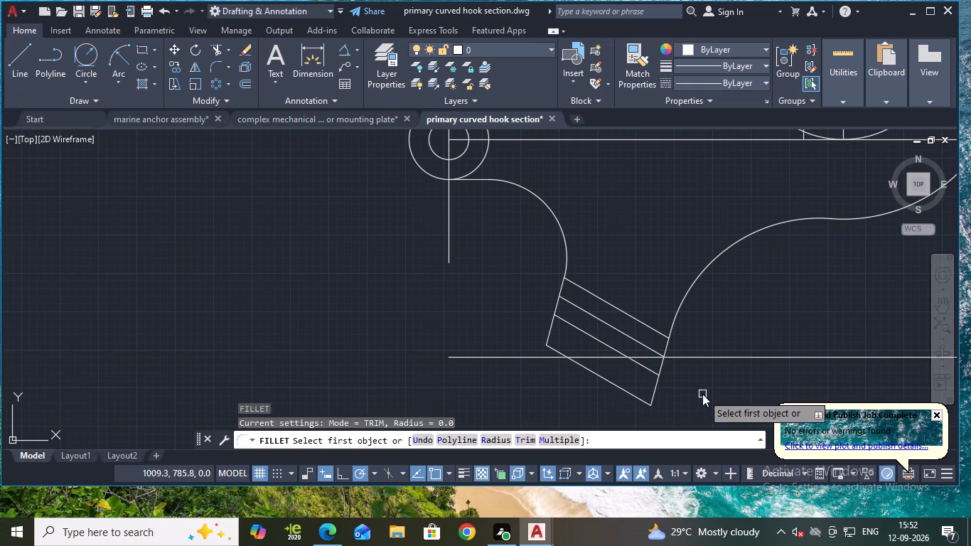
key(Return)
key(5)
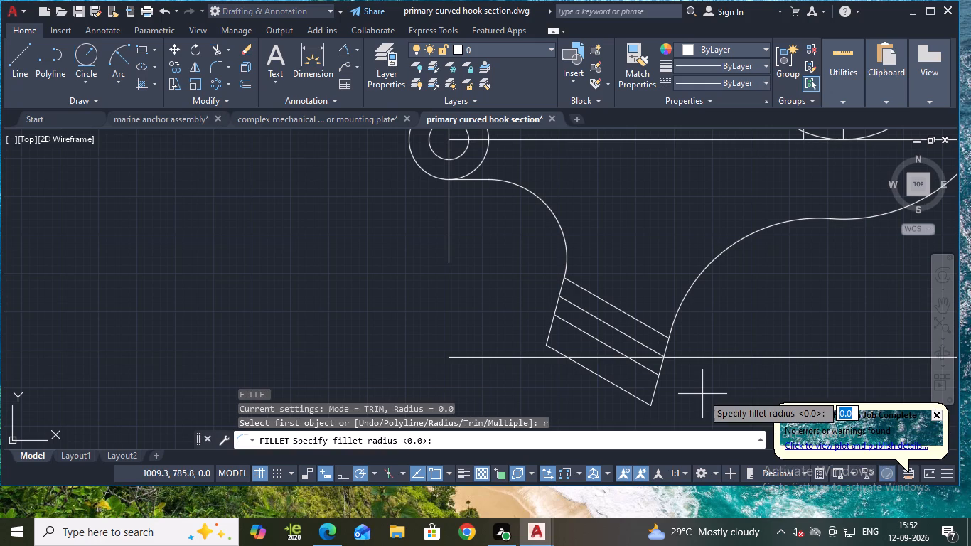
key(Return)
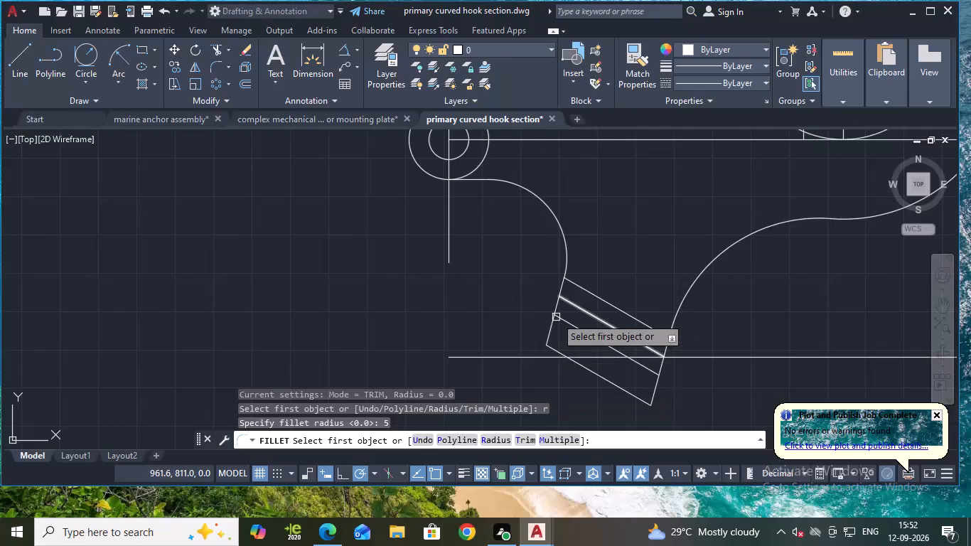
click(550, 337)
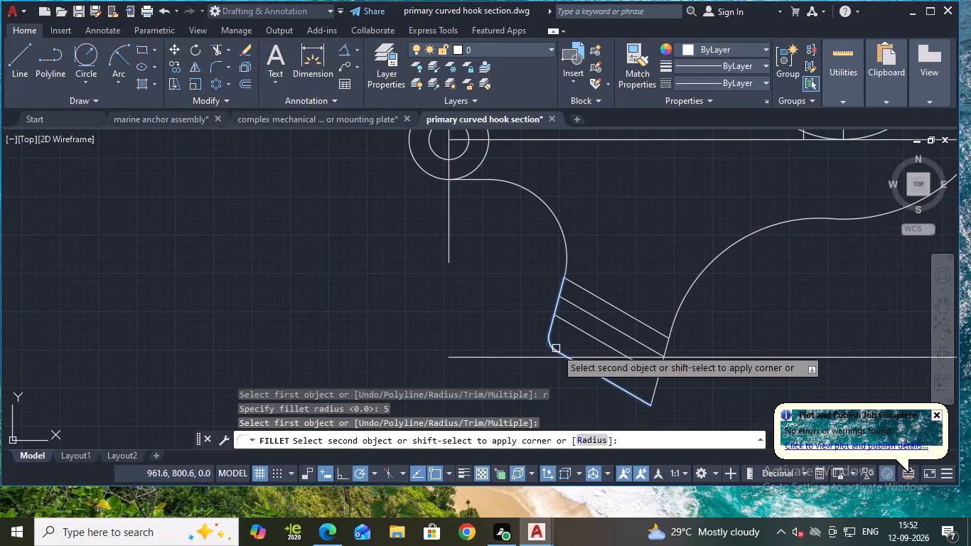
click(556, 348)
key(space)
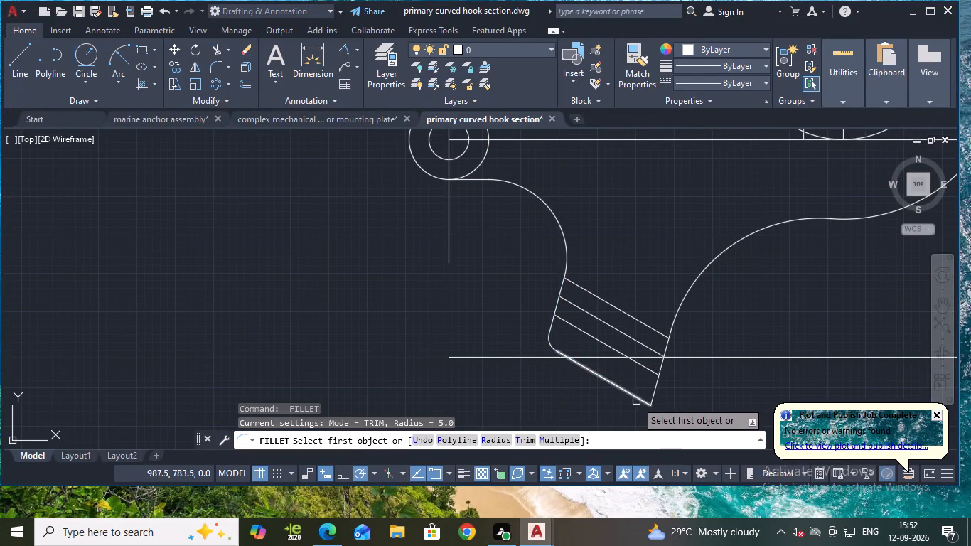
click(636, 401)
click(655, 392)
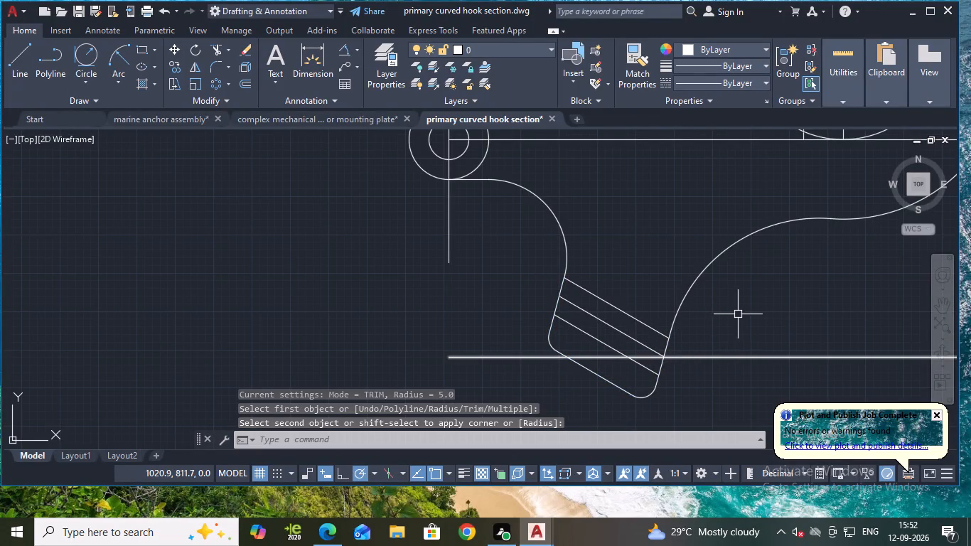
Trim the lowest horizontal construction line where it crosses inside the shank and extends beyond it on the small-circle side.
scroll(742, 313, down, 2)
middle_drag(766, 321, 732, 337)
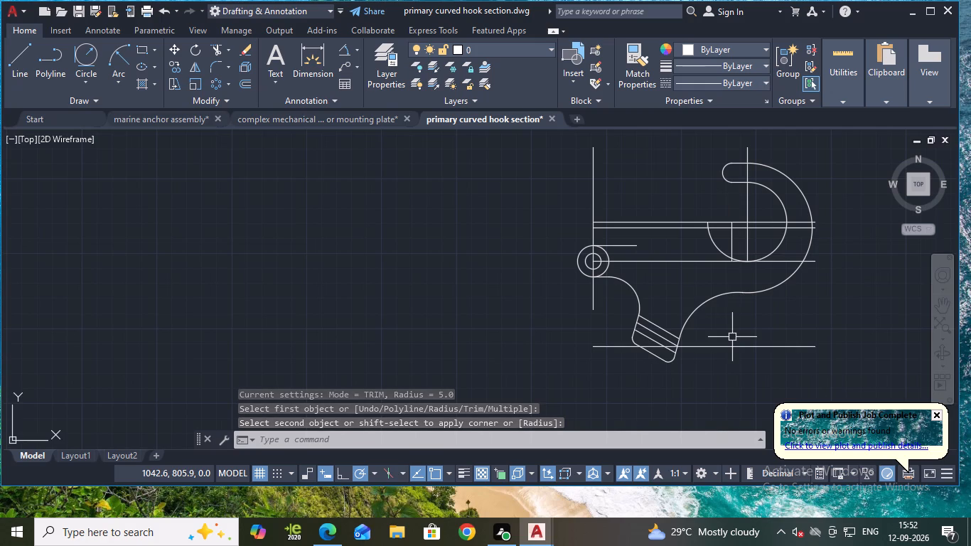
scroll(660, 368, up, 1)
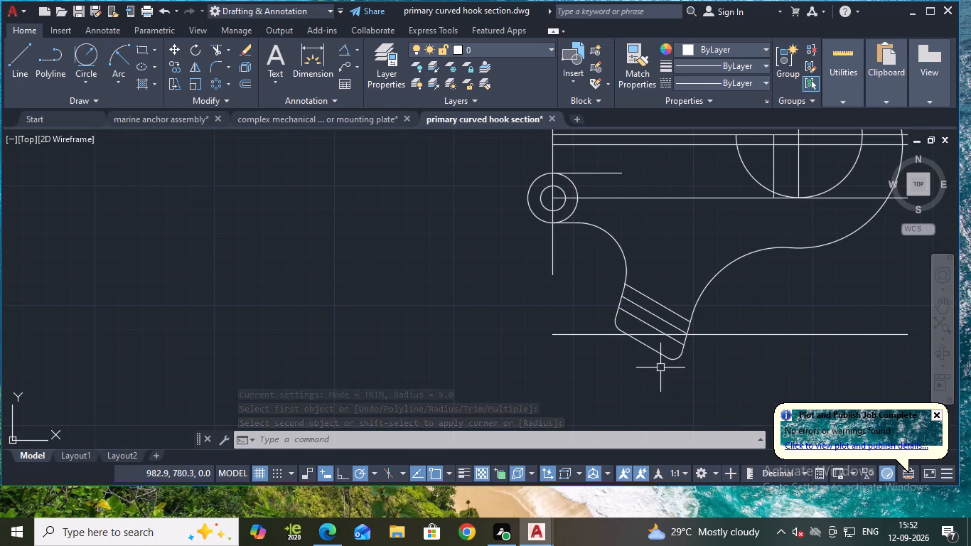
key(Escape)
scroll(623, 363, up, 1)
text(tr)
key(Return)
click(584, 319)
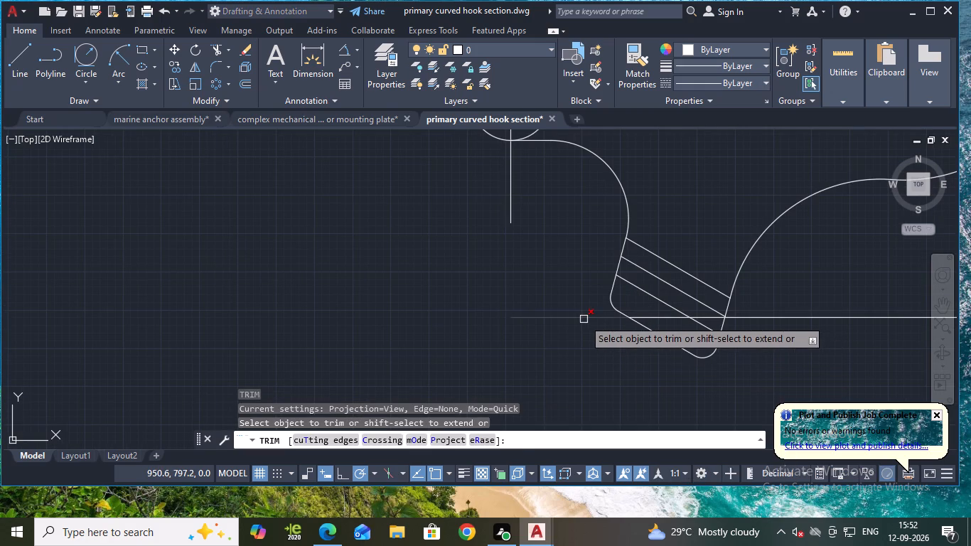
click(648, 317)
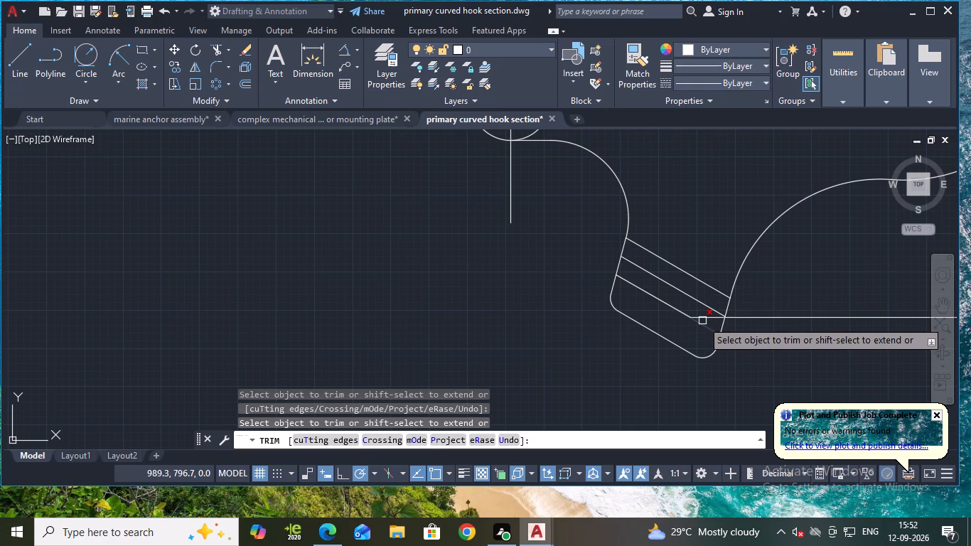
click(704, 314)
click(705, 318)
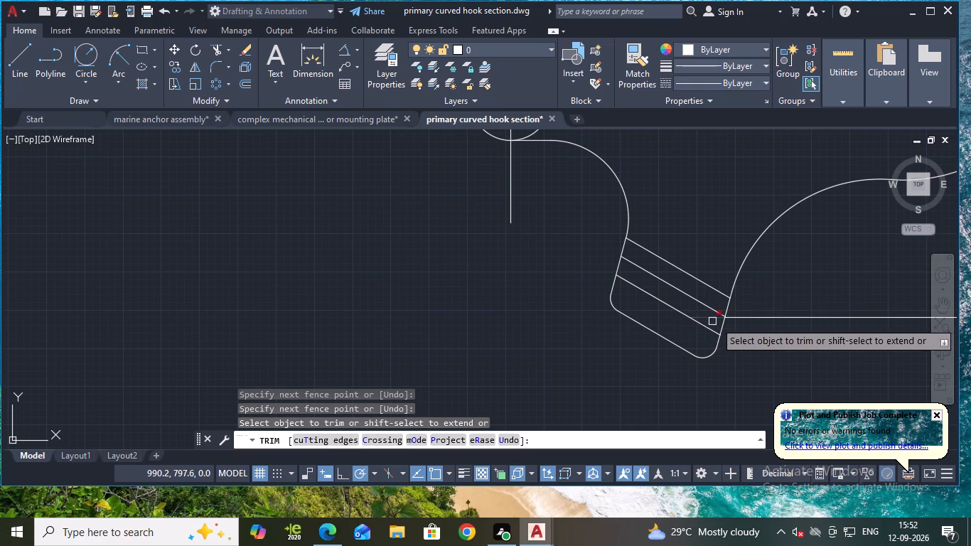
click(708, 315)
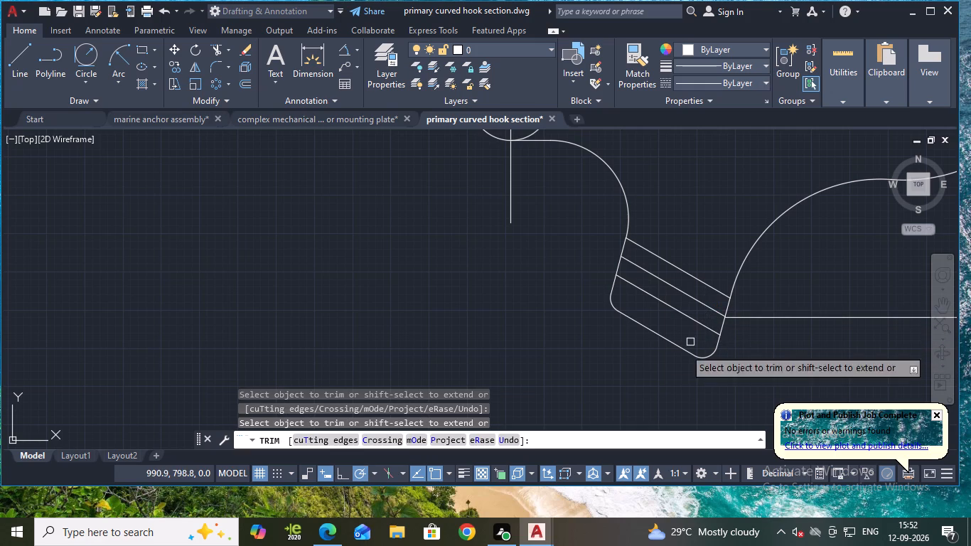
Offset the middle of the three parallel lines across the inclined shank by 16 mm toward the hook body.
scroll(563, 328, down, 1)
middle_drag(562, 306, 515, 345)
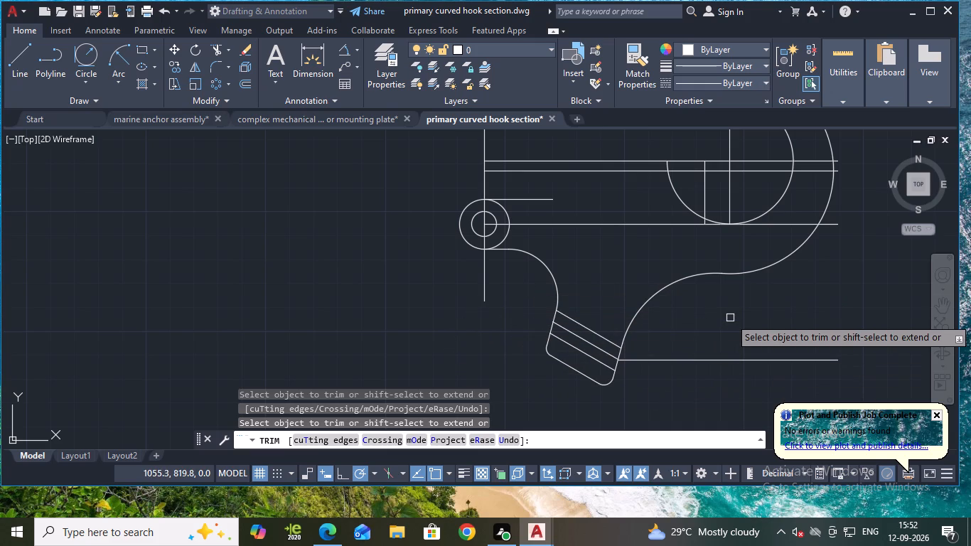
scroll(540, 391, up, 1)
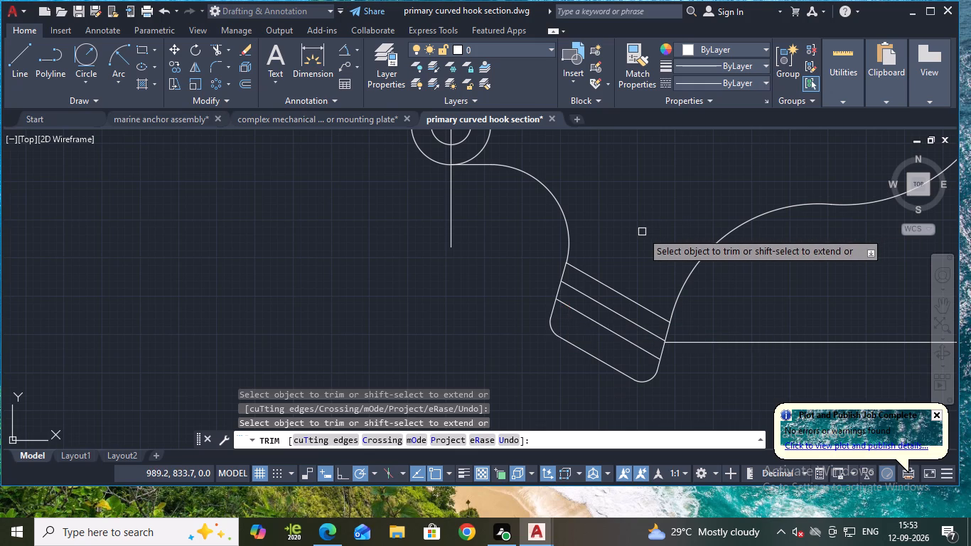
key(Escape)
key(o)
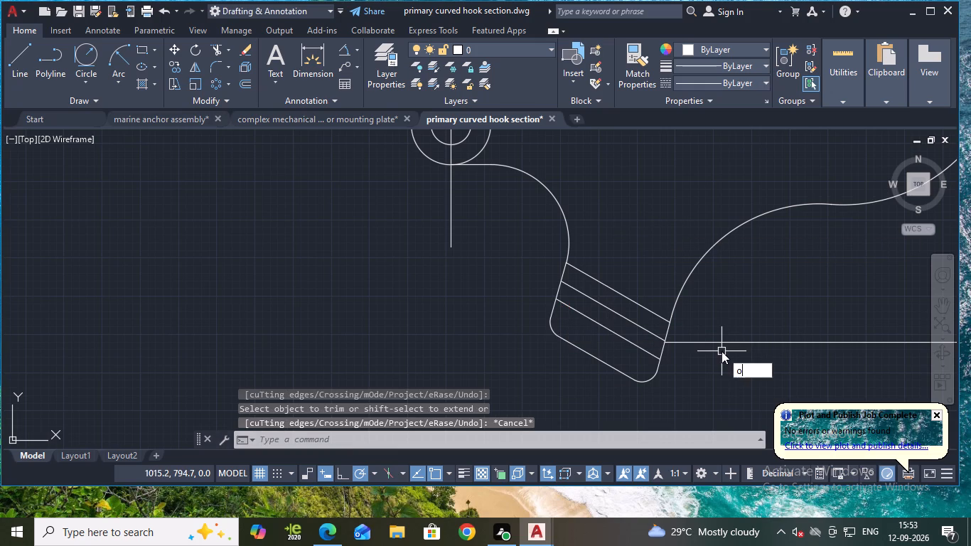
key(Return)
key(Return)
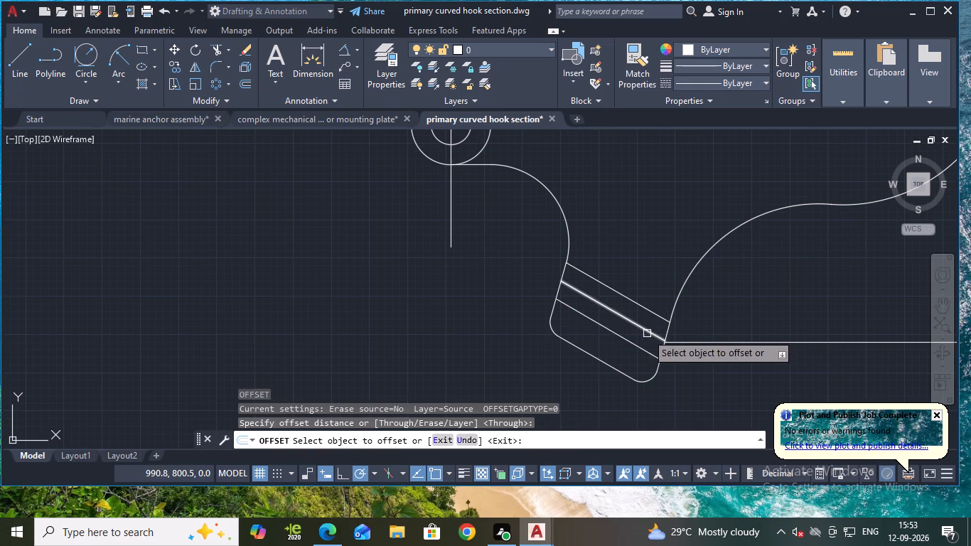
click(647, 333)
text(16)
key(Return)
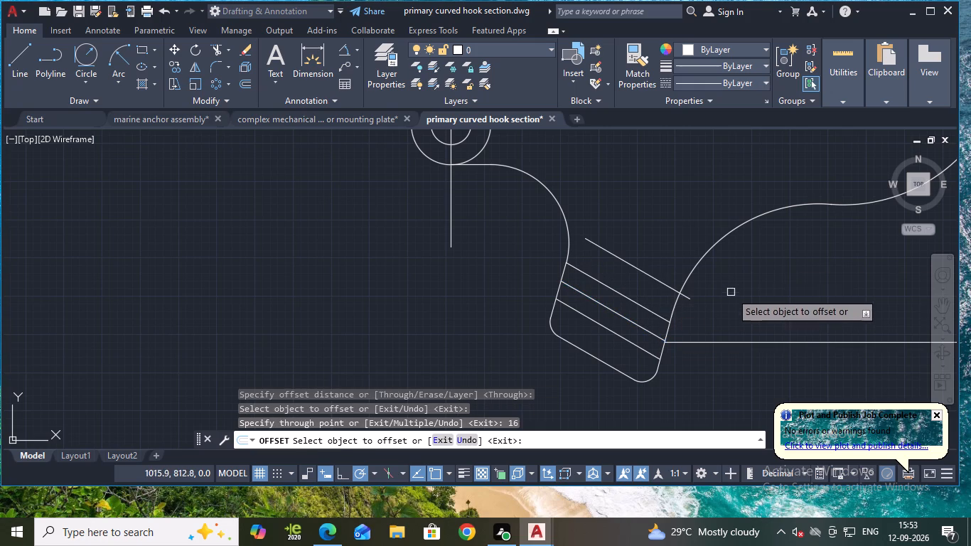
key(Escape)
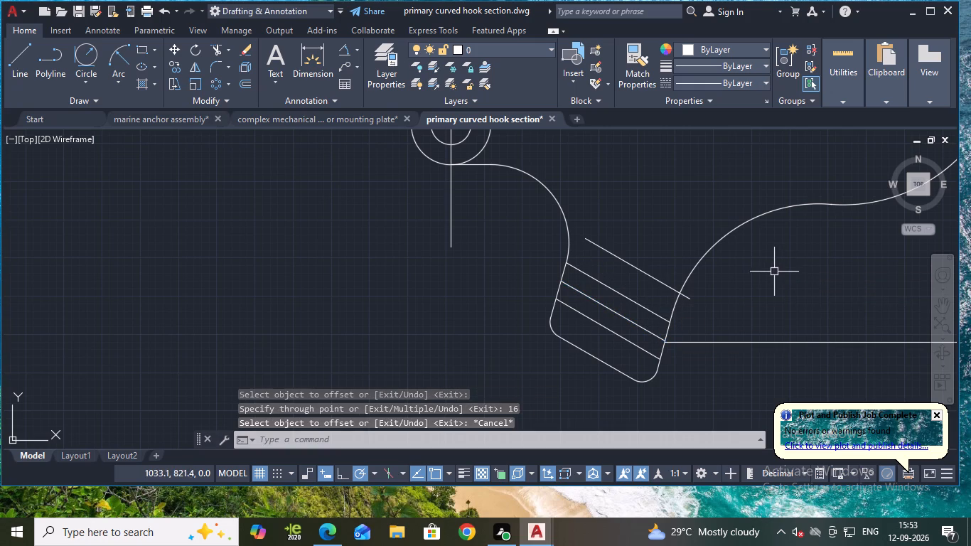
Extend the new 16 mm offset line to the curved shank side that leads to the small concentric circles.
text(ex)
key(Return)
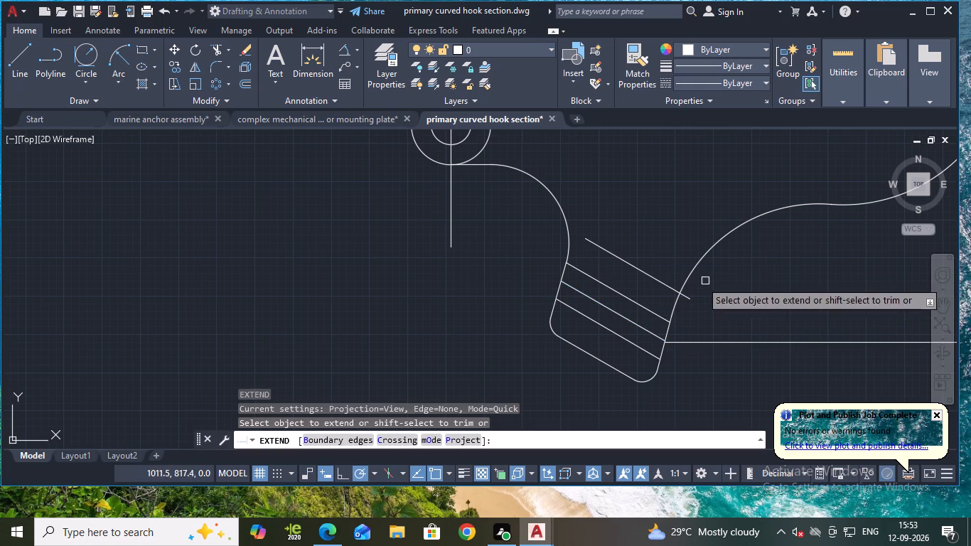
click(628, 265)
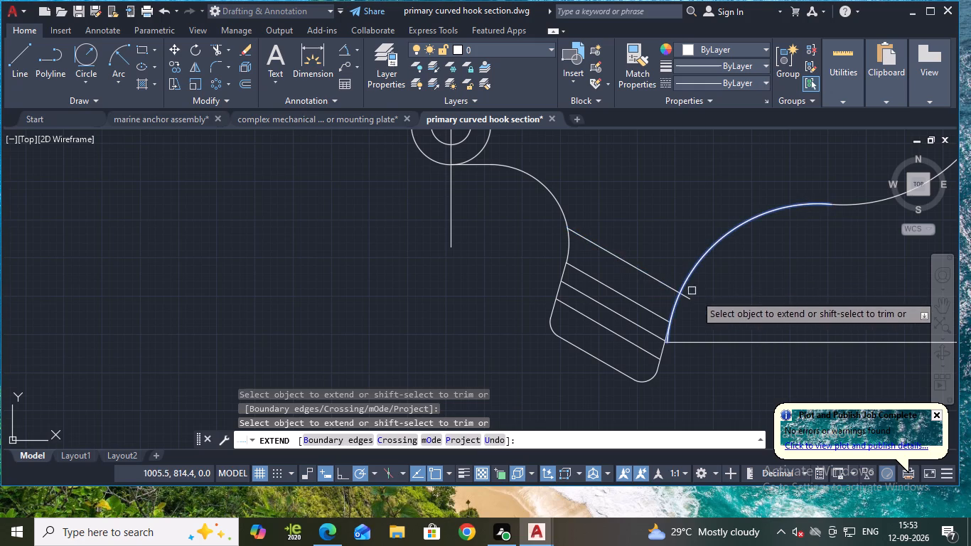
key(Escape)
Trim the 16 mm offset line's overhang beyond the shank arc that joins the large hook curve.
text(tr)
key(Return)
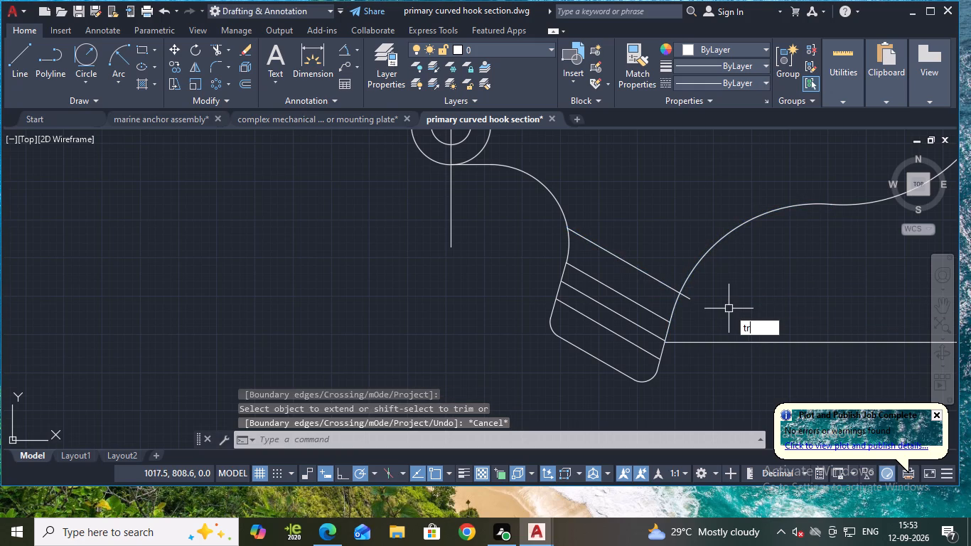
click(690, 299)
scroll(563, 225, up, 3)
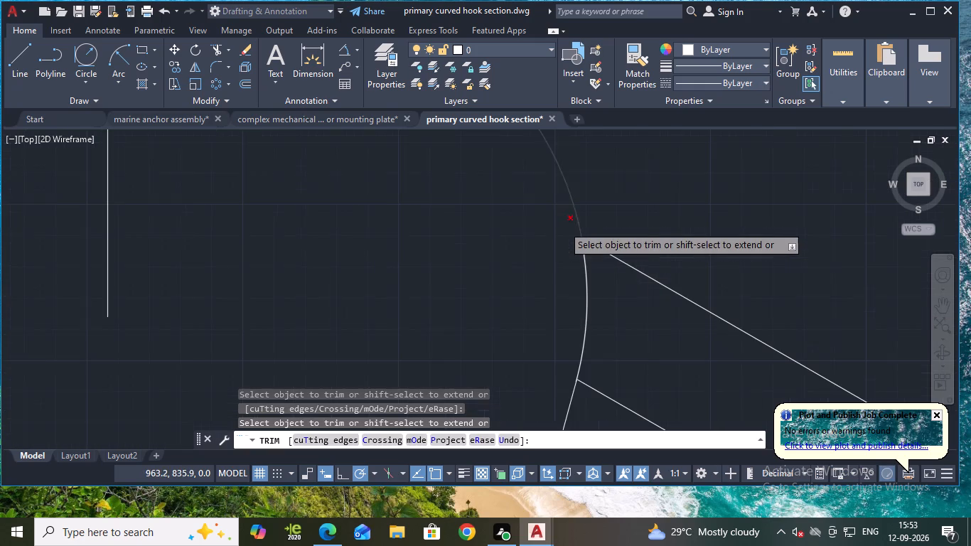
scroll(584, 235, up, 5)
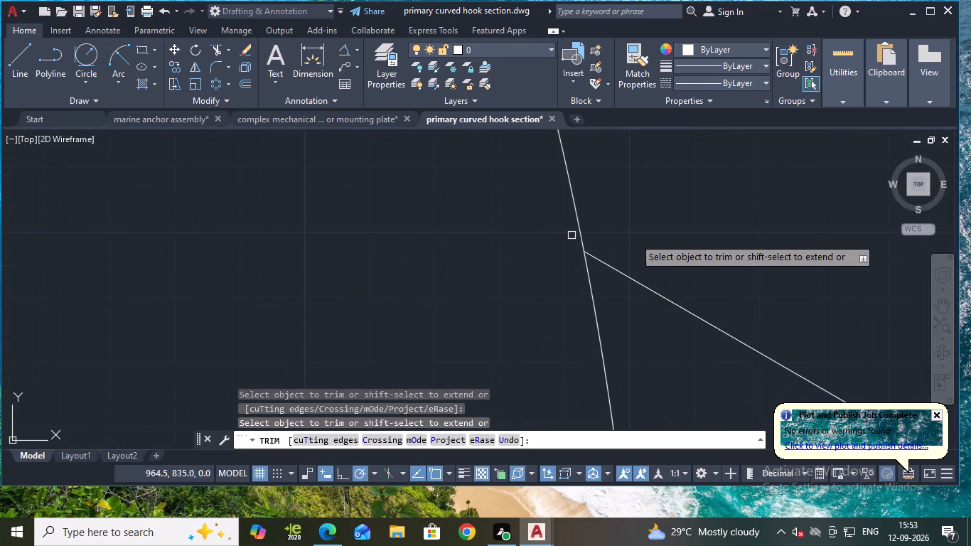
scroll(665, 235, down, 6)
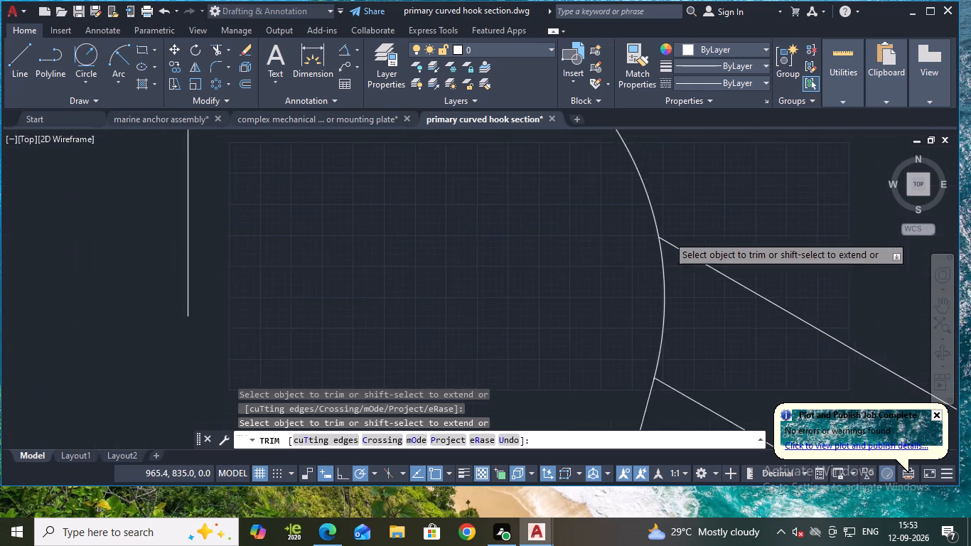
scroll(667, 235, down, 1)
scroll(722, 301, down, 1)
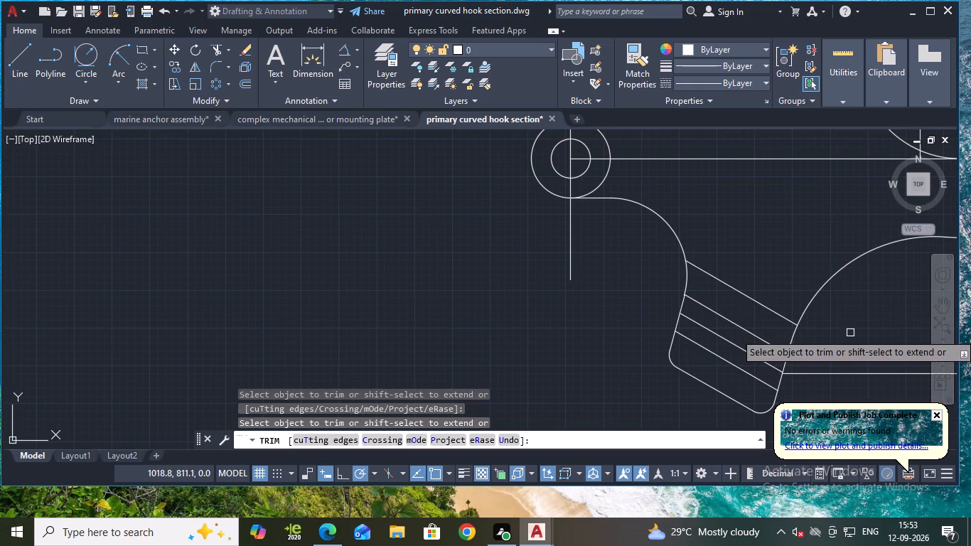
middle_drag(852, 333, 685, 336)
scroll(760, 326, down, 1)
middle_drag(811, 311, 756, 338)
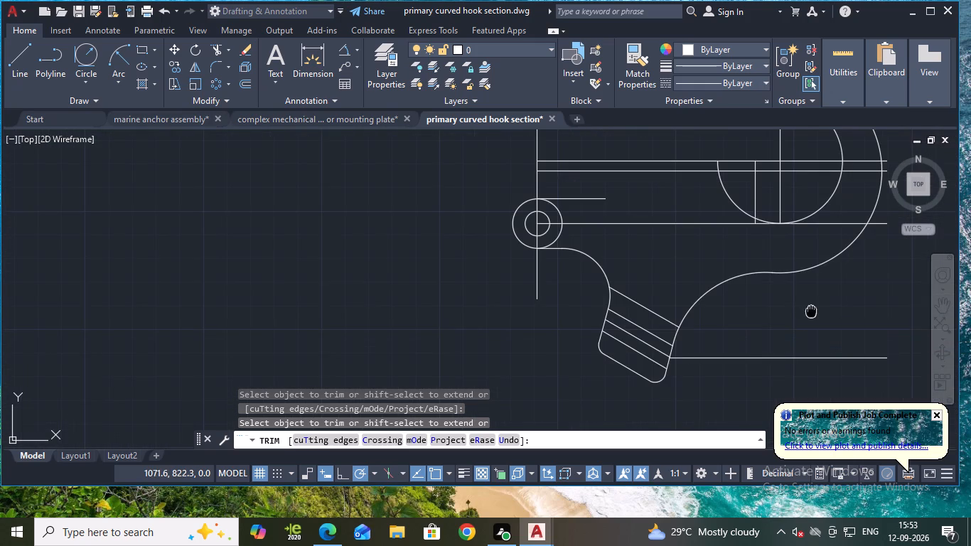
middle_drag(756, 338, 740, 348)
key(Escape)
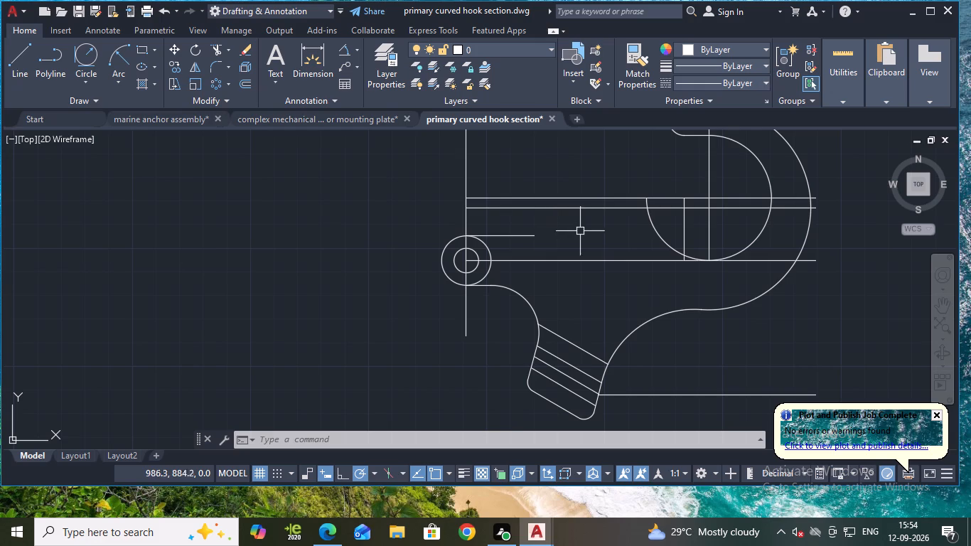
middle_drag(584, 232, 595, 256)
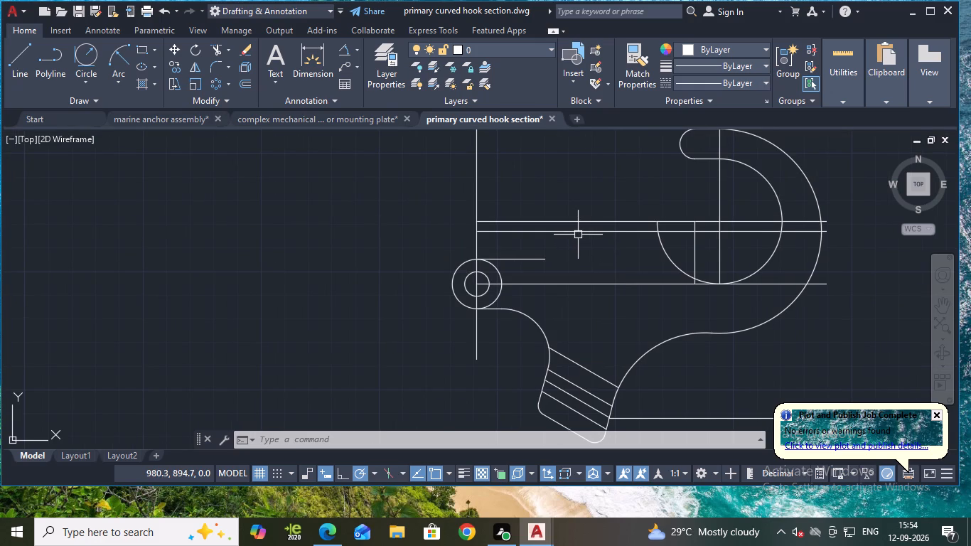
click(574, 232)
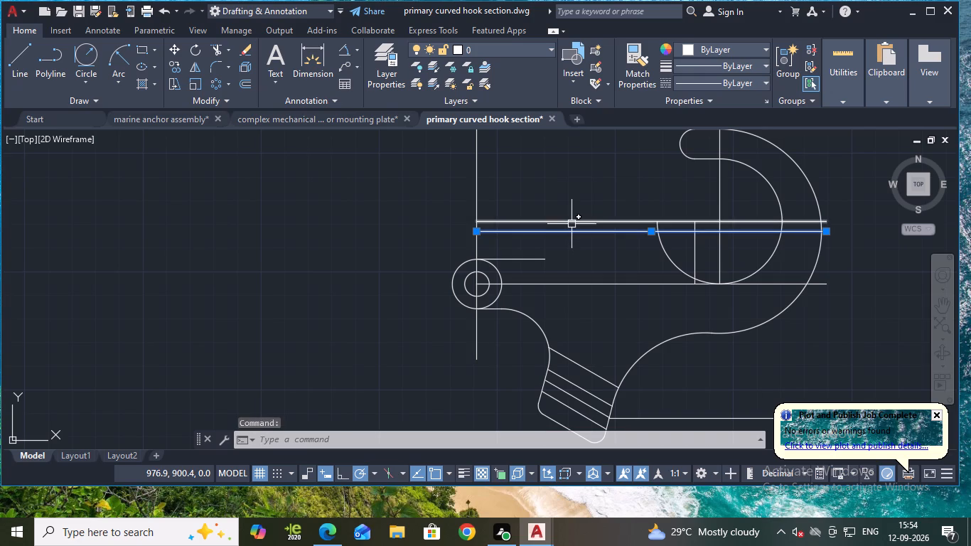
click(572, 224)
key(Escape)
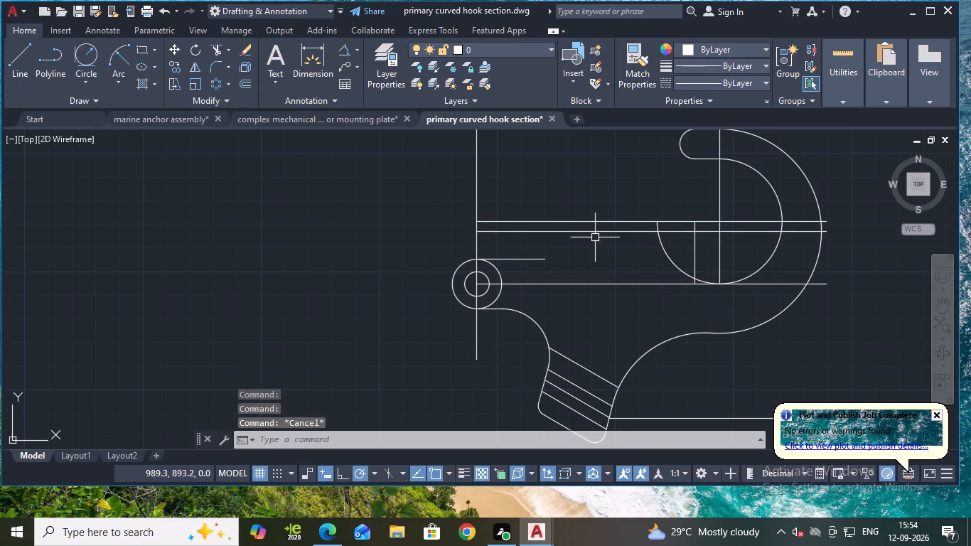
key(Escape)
Trim the two closely spaced horizontal construction lines between the small circles' vertical centreline and the hook's inner arc.
text(tr)
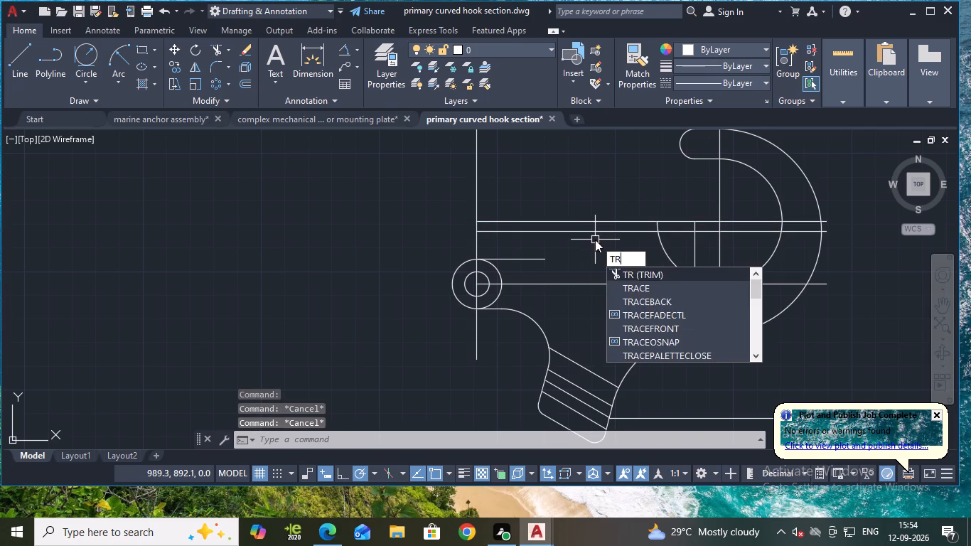
key(Return)
drag(613, 262, 613, 230)
click(612, 225)
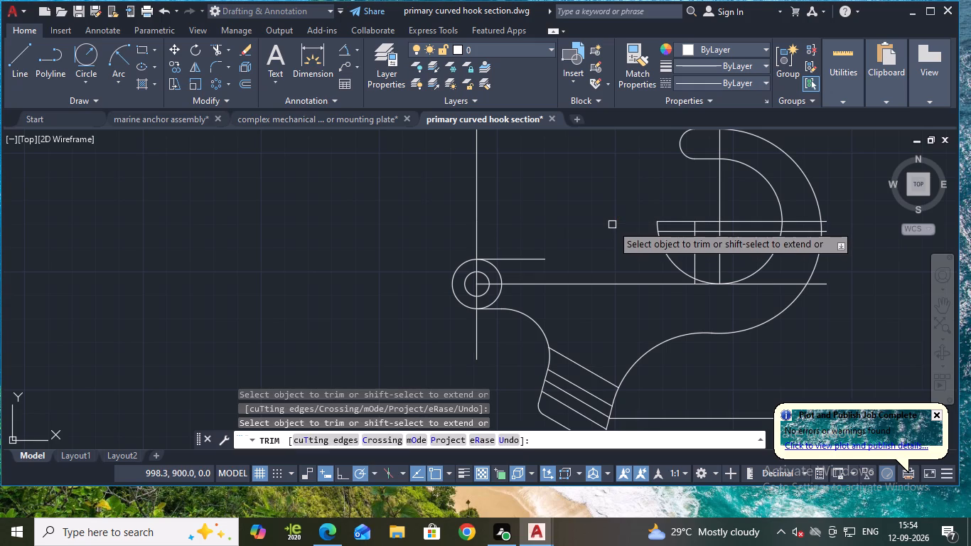
key(Escape)
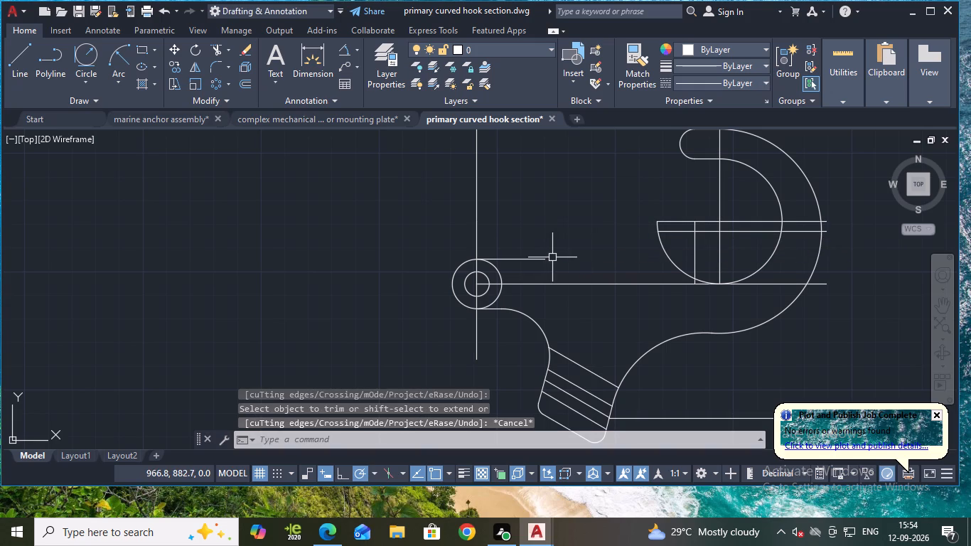
key(Escape)
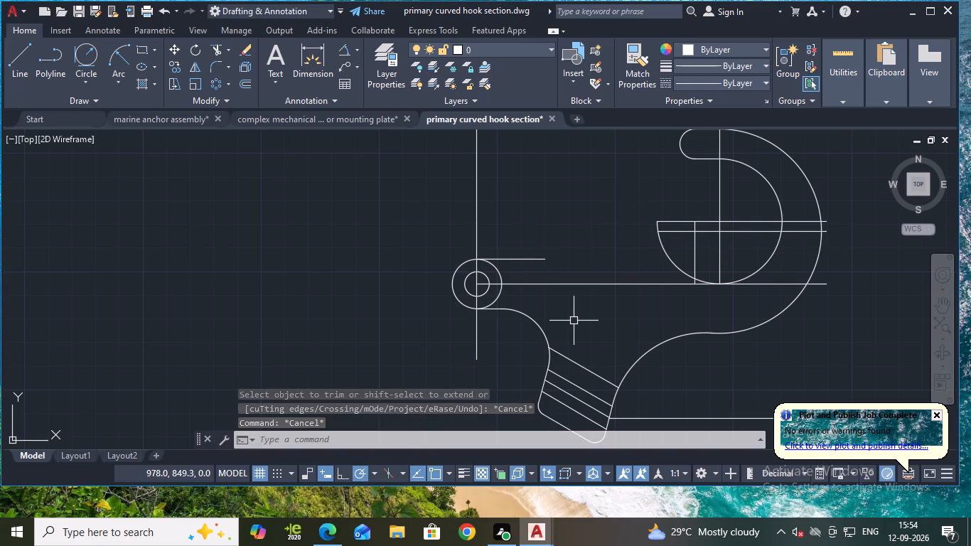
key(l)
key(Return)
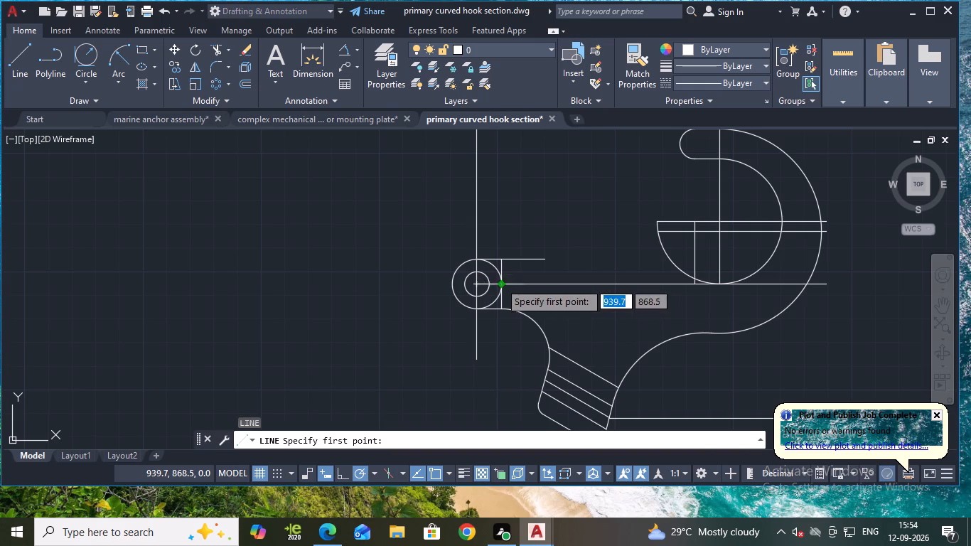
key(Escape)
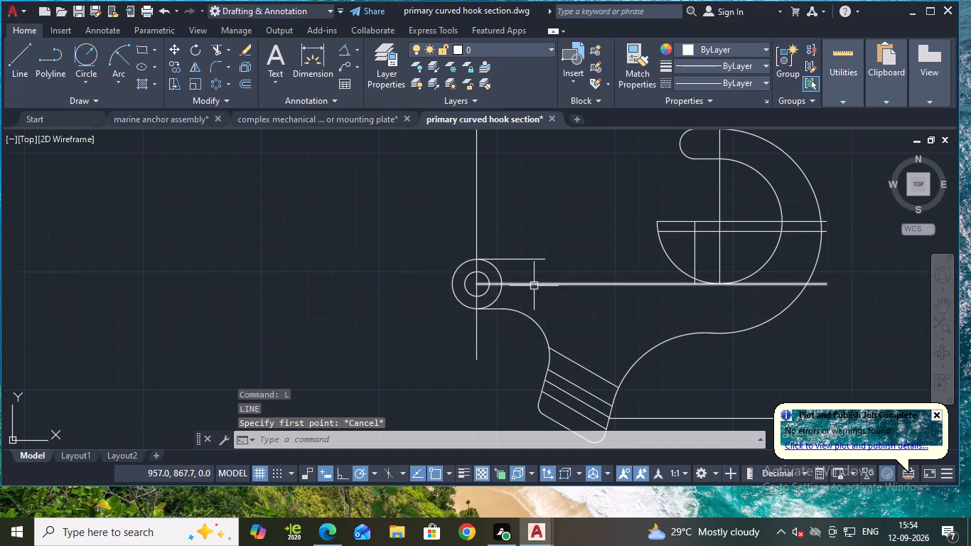
Offset the horizontal centreline of the small concentric circles 30 mm upward.
click(546, 282)
key(o)
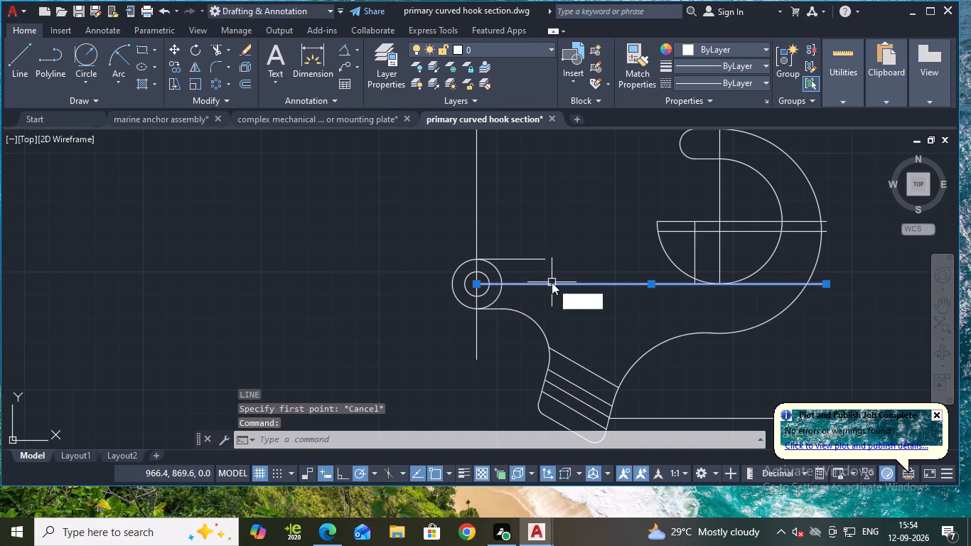
key(Return)
key(Return)
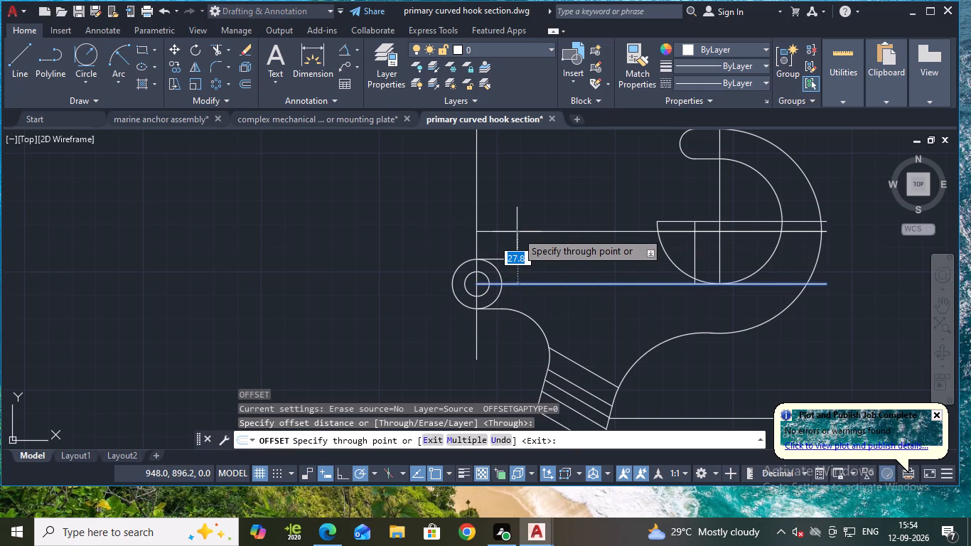
text(30)
key(Return)
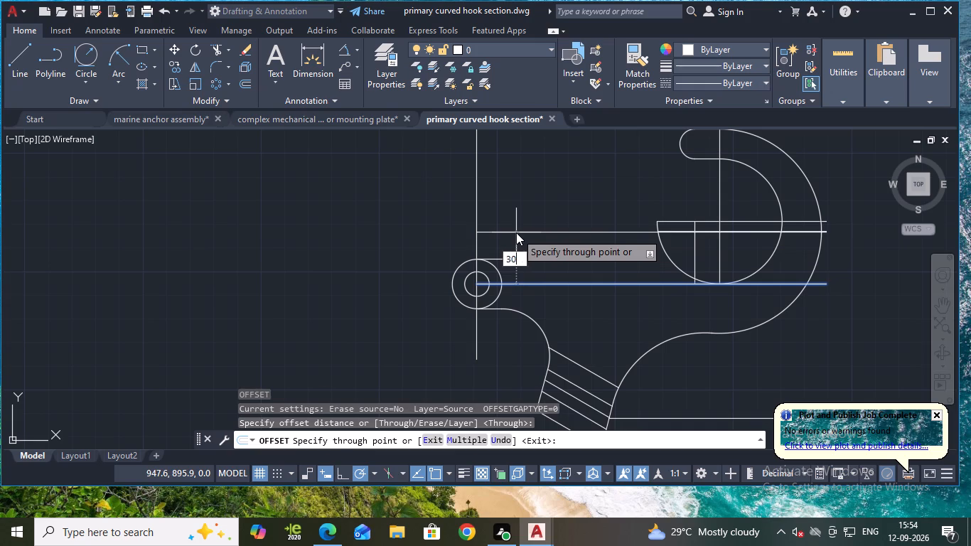
Offset the vertical centreline above the small concentric circles 19 mm toward the hook.
click(474, 200)
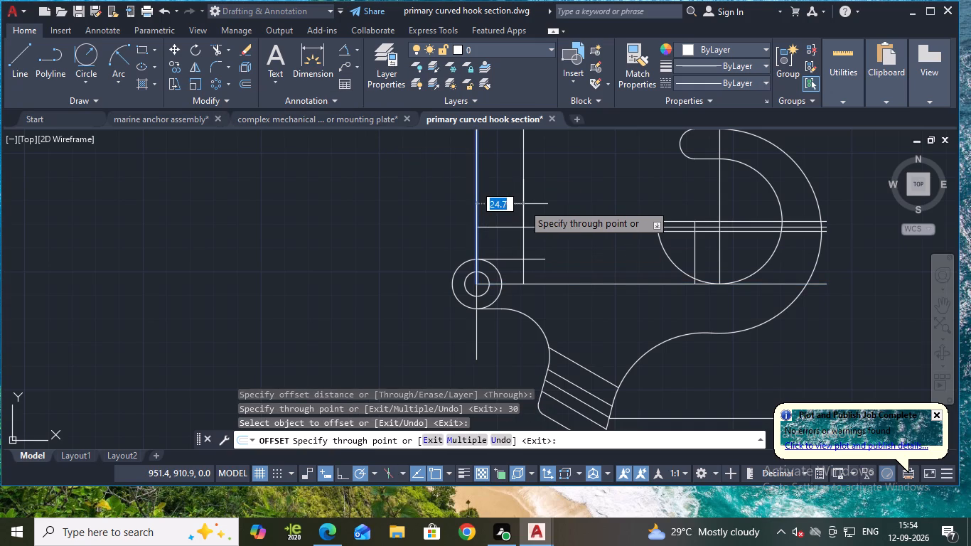
text(19)
key(Return)
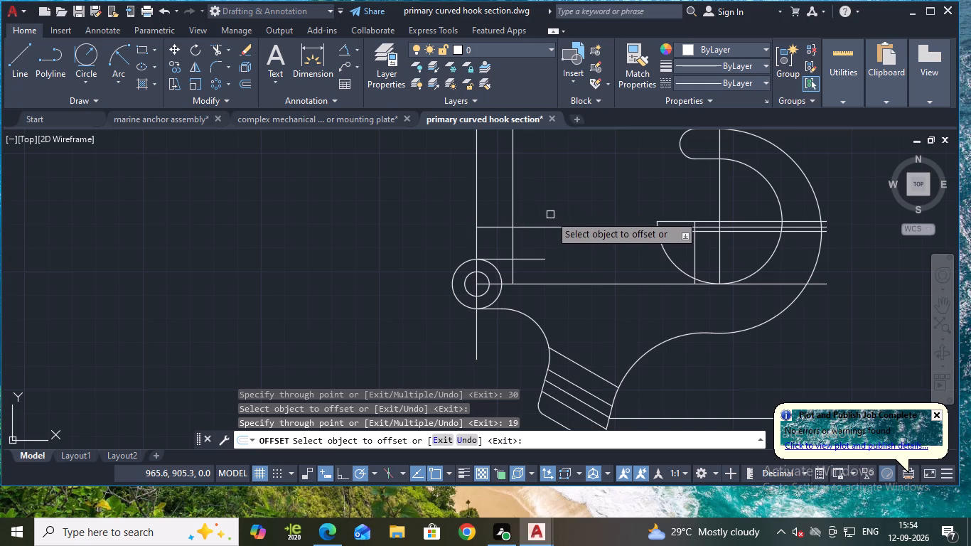
key(Escape)
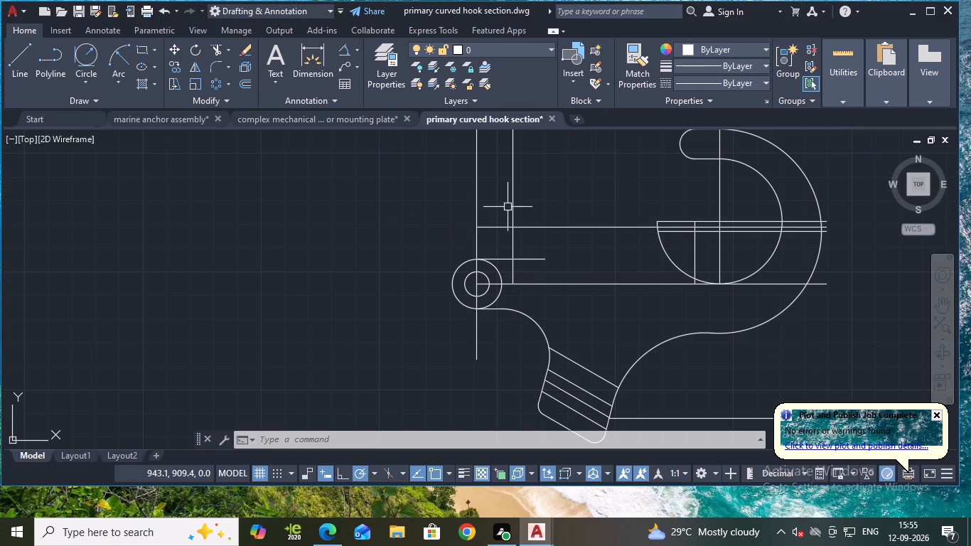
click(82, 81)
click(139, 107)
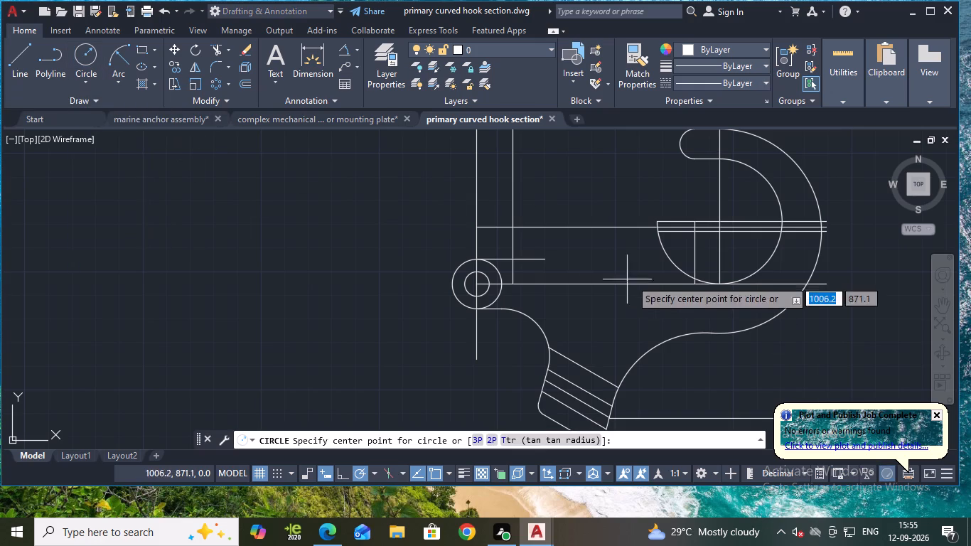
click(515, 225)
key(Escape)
Draw a circle of radius 20.5 mm centred on the intersection of the 30 mm and 19 mm offset lines.
key(space)
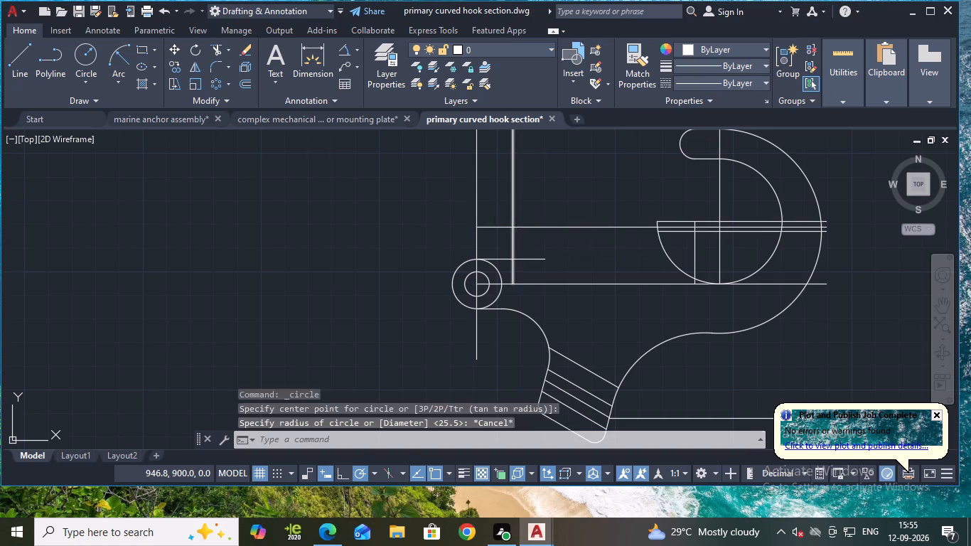
scroll(512, 230, up, 2)
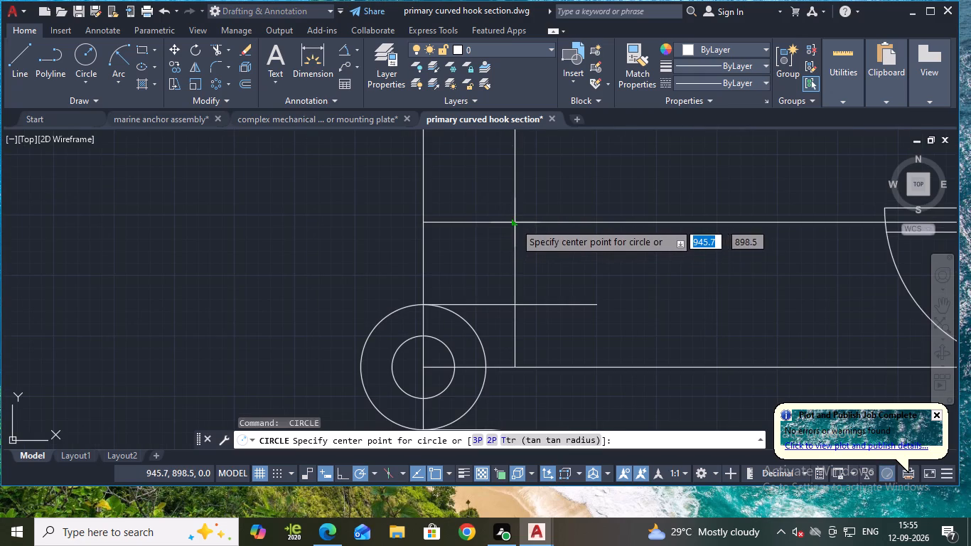
click(515, 223)
scroll(458, 271, down, 1)
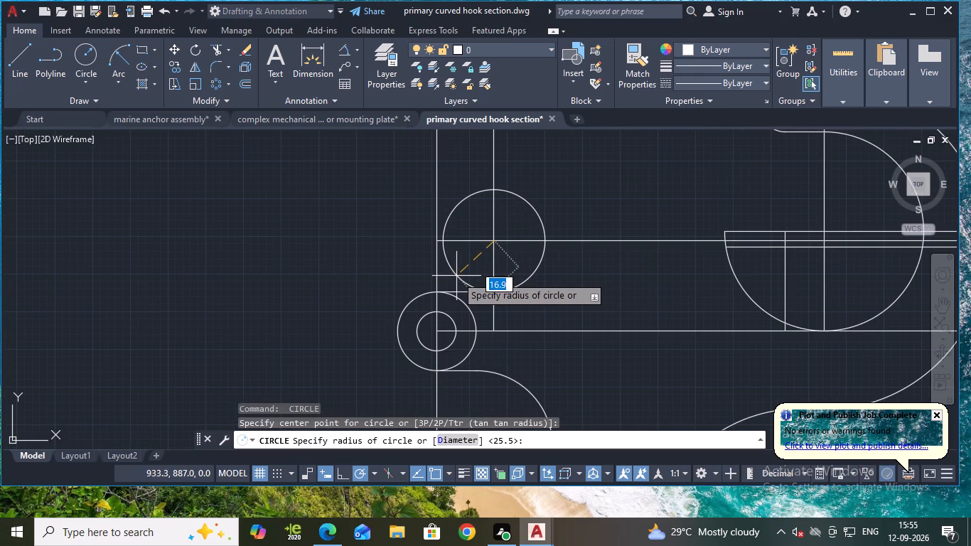
text(20.5)
key(Return)
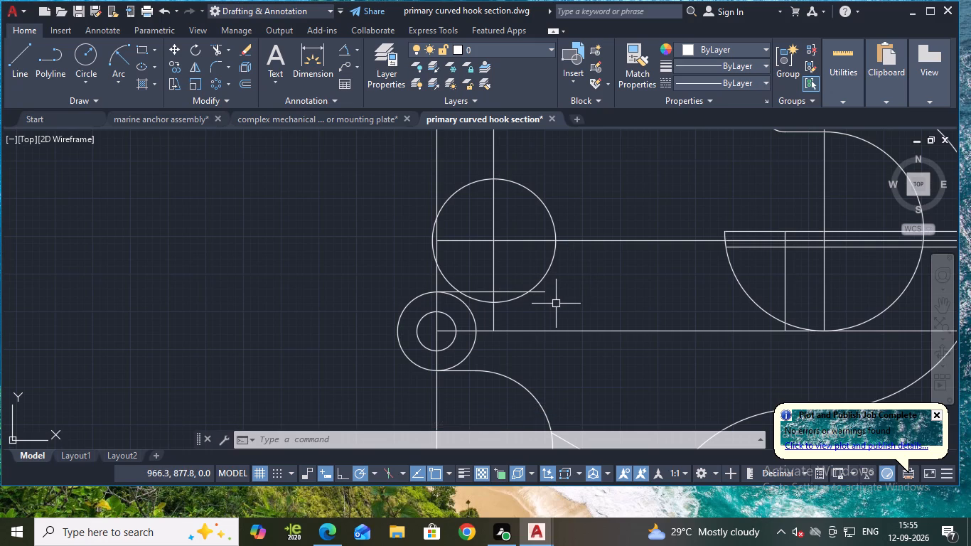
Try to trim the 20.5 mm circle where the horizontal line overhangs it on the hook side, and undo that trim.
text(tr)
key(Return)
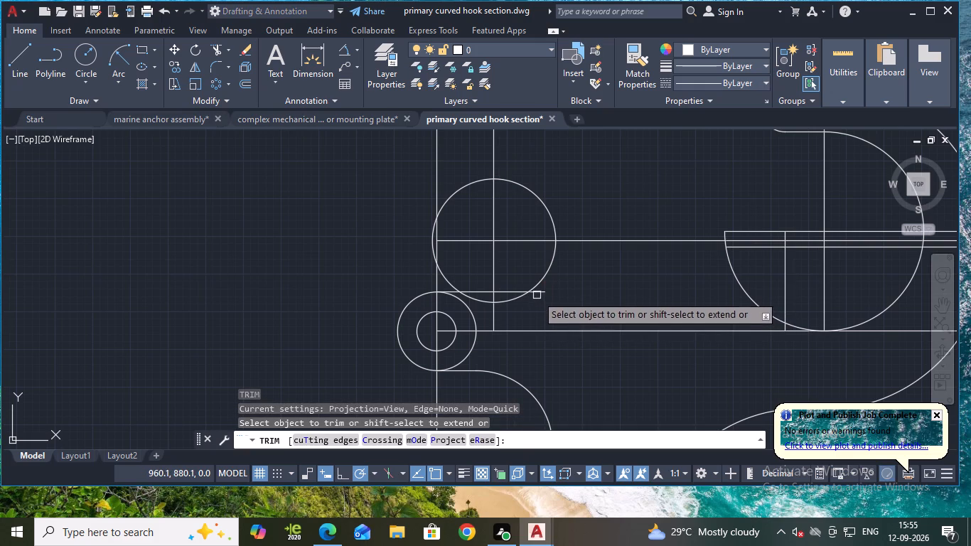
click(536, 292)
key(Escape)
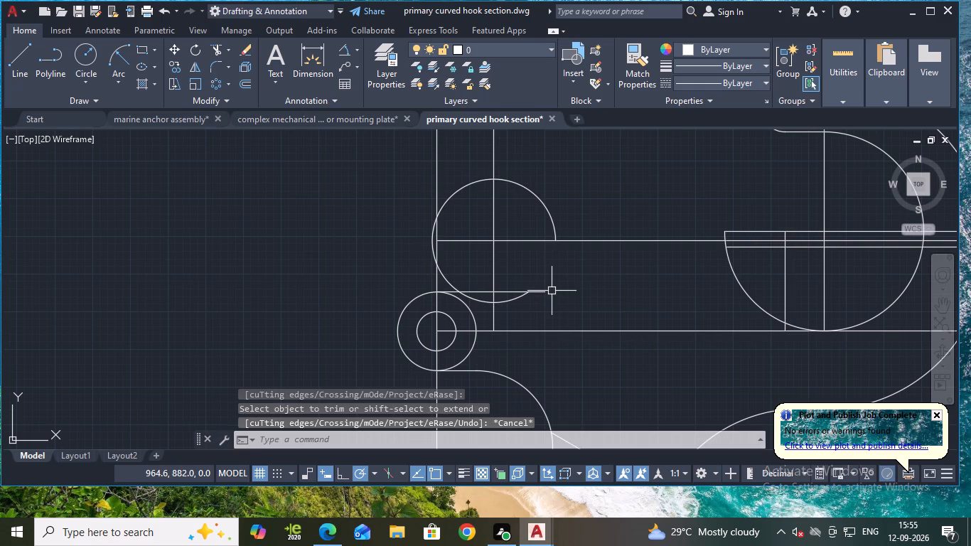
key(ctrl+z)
Trim the 20.5 mm circle to its hook-side arc, removing the horizontal line's overhang and the outer small circle's upper hook-side quarter.
text(tr)
key(Return)
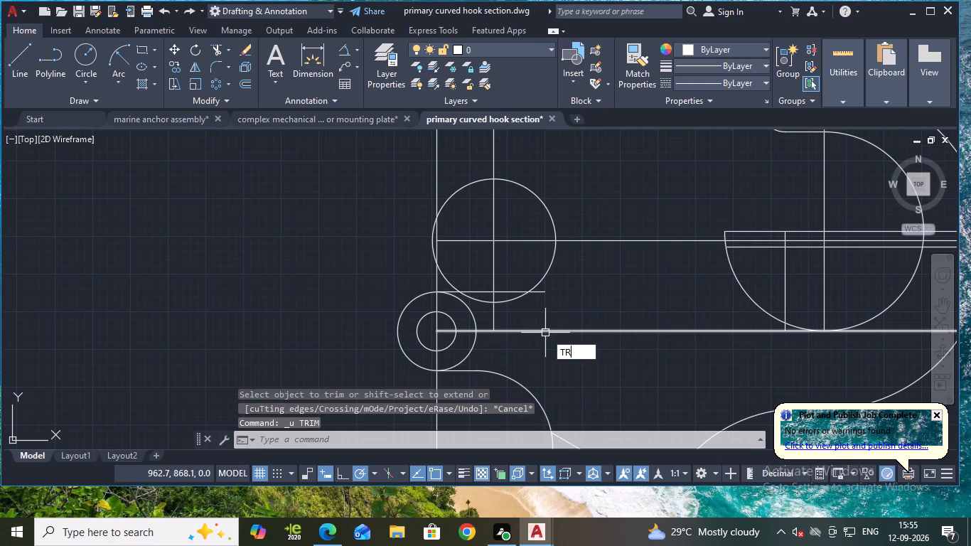
click(513, 304)
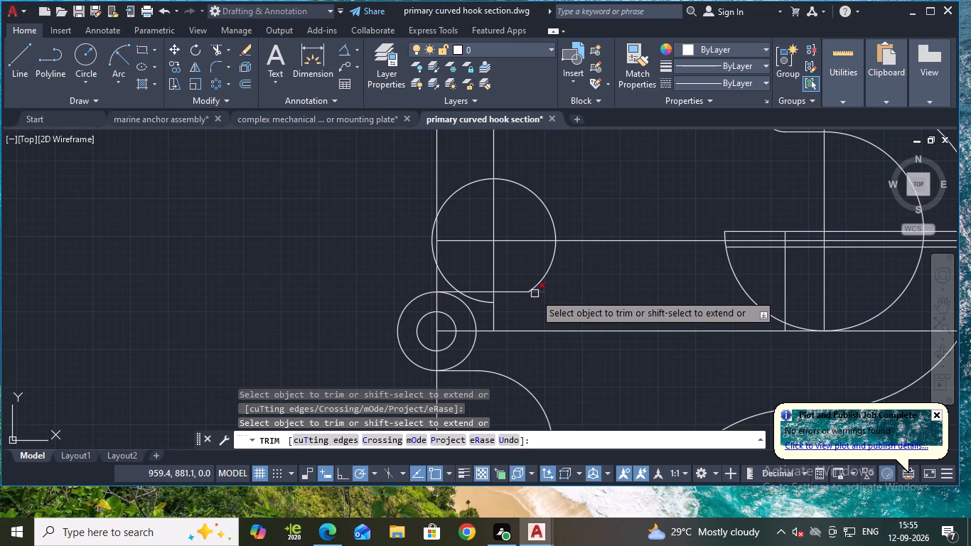
click(488, 304)
click(451, 288)
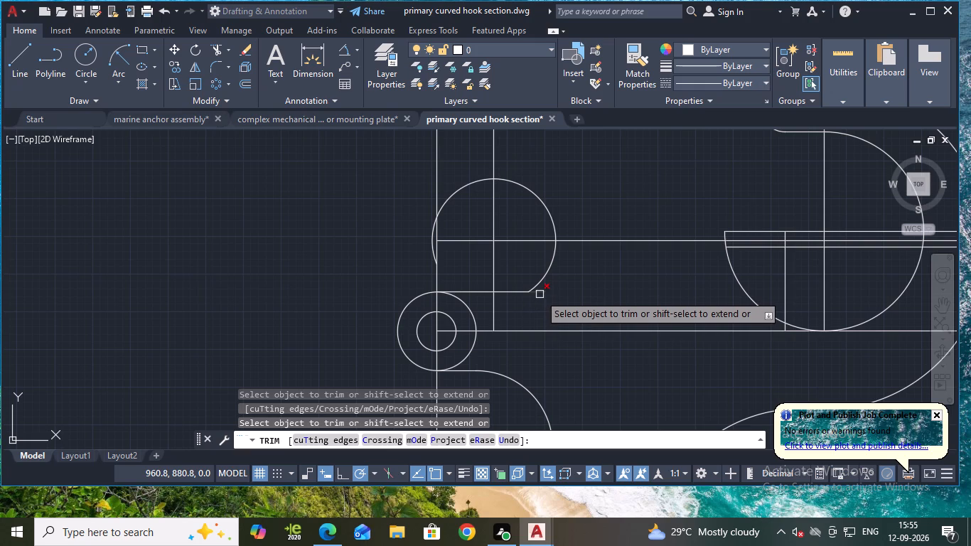
click(540, 294)
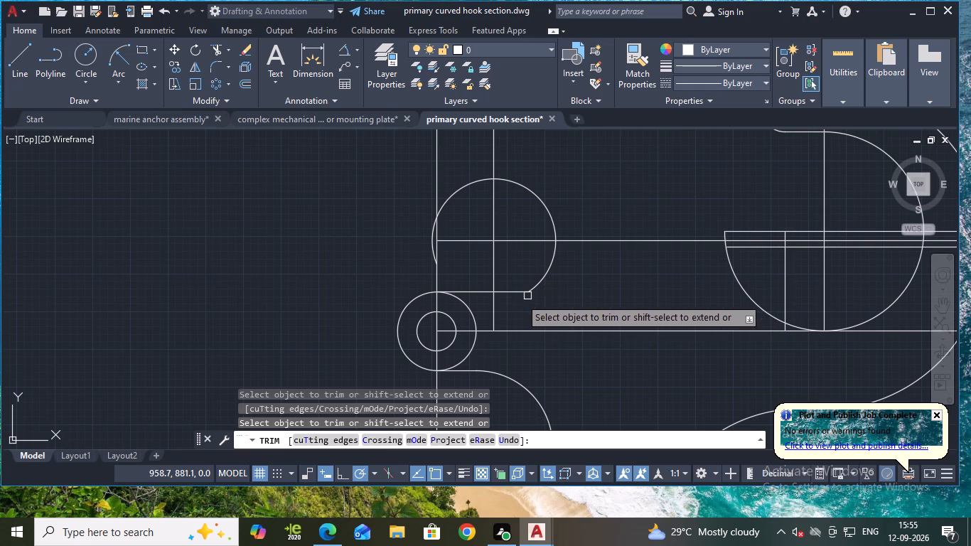
click(463, 306)
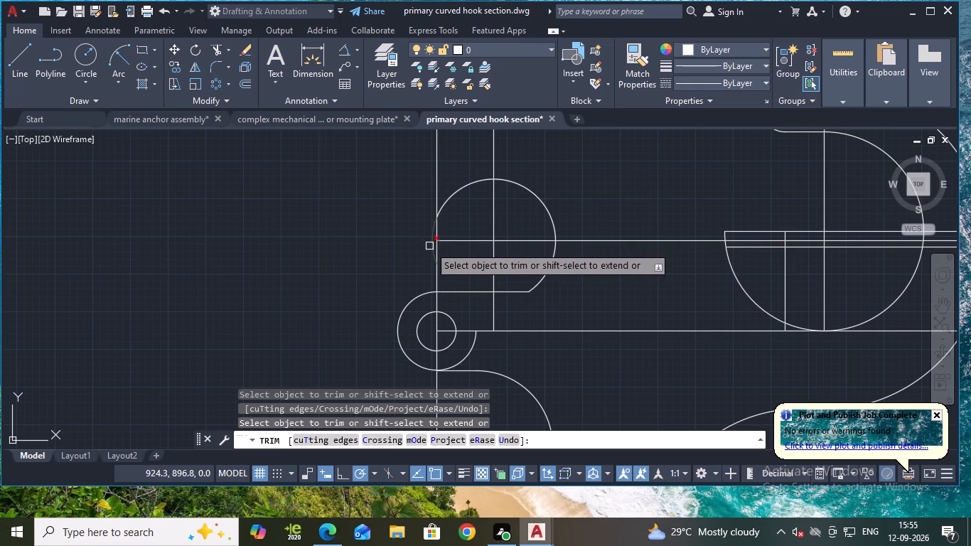
click(430, 246)
click(454, 197)
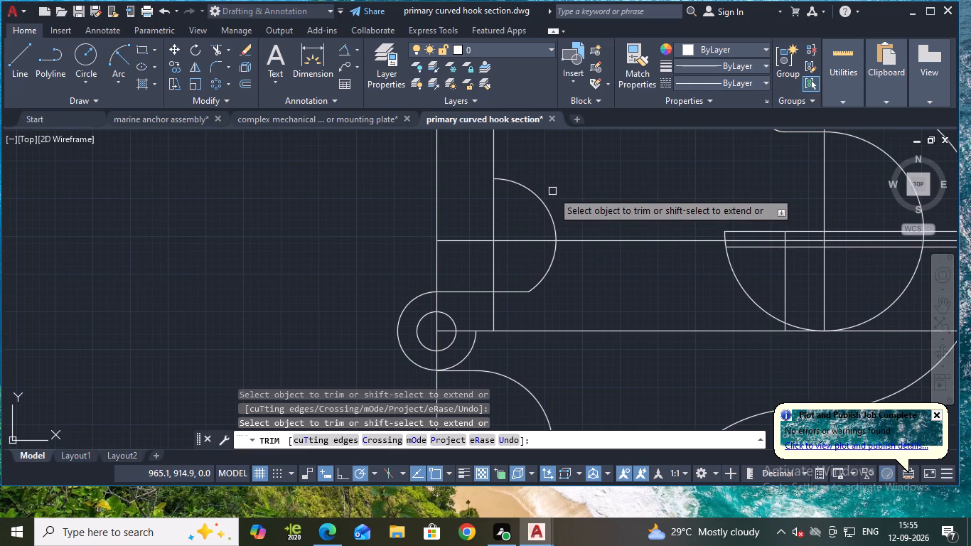
middle_click(549, 168)
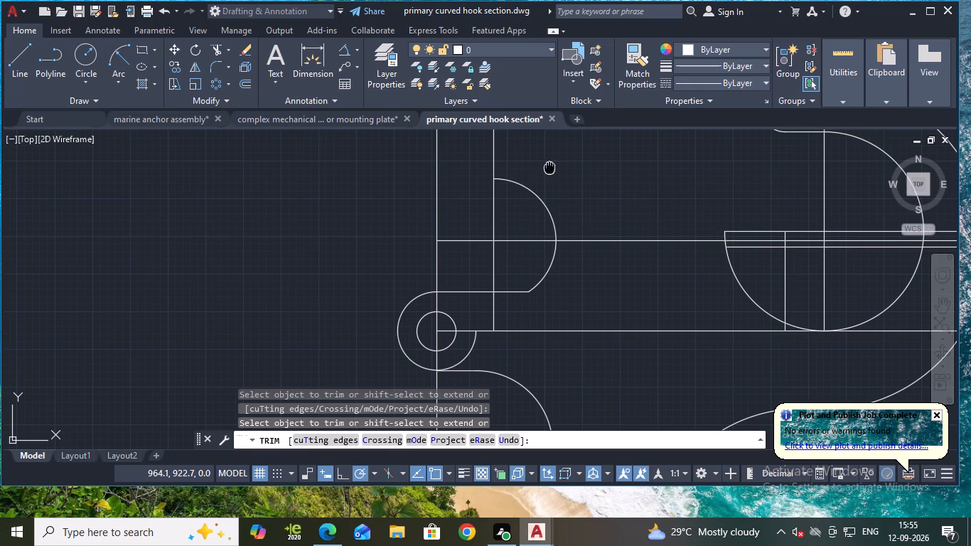
key(Escape)
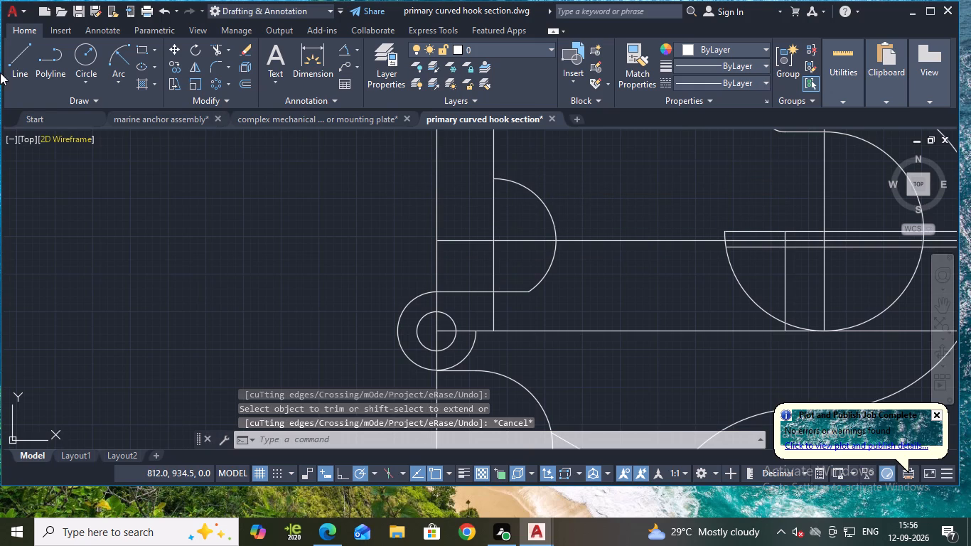
Draw a line about 79 mm long from the 20.5 mm arc's centre, sloping gently upward away from the hook.
click(18, 60)
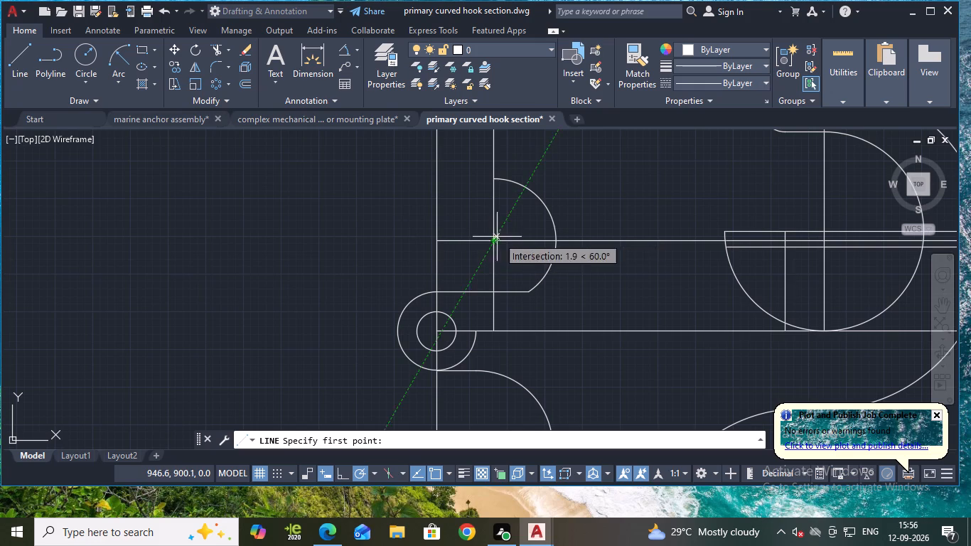
click(493, 242)
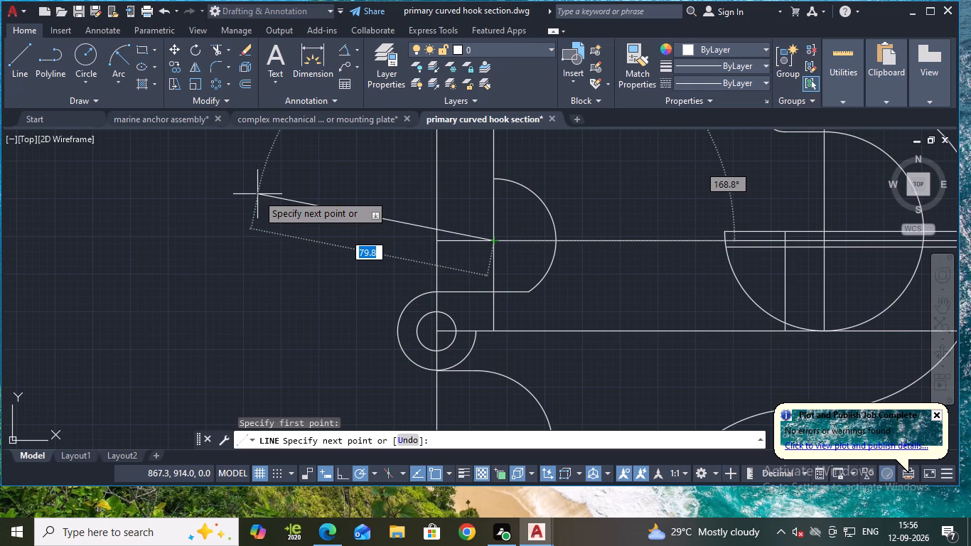
click(259, 191)
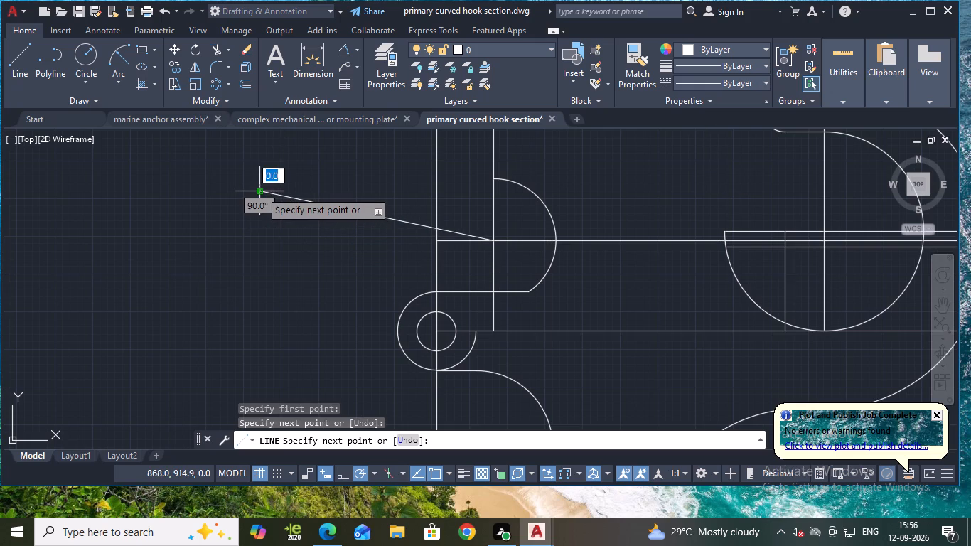
key(Escape)
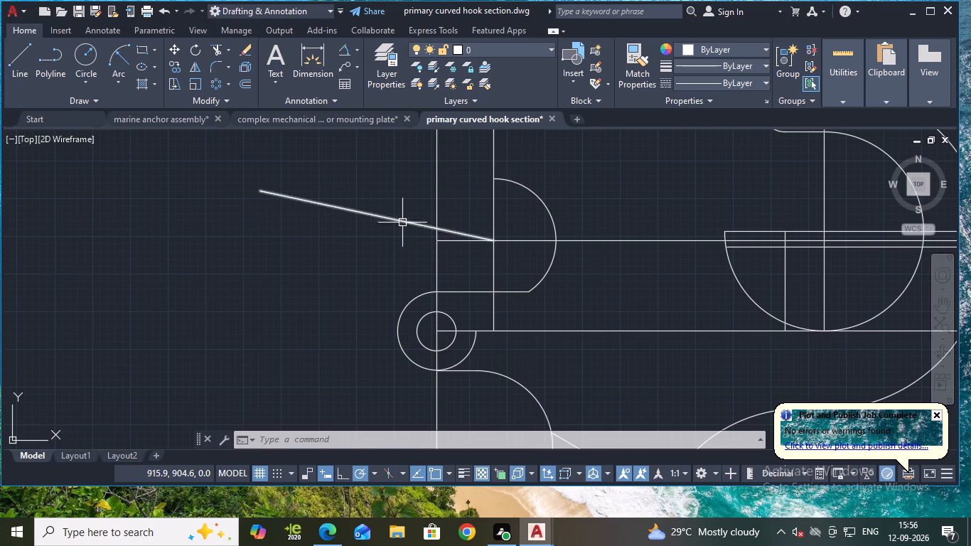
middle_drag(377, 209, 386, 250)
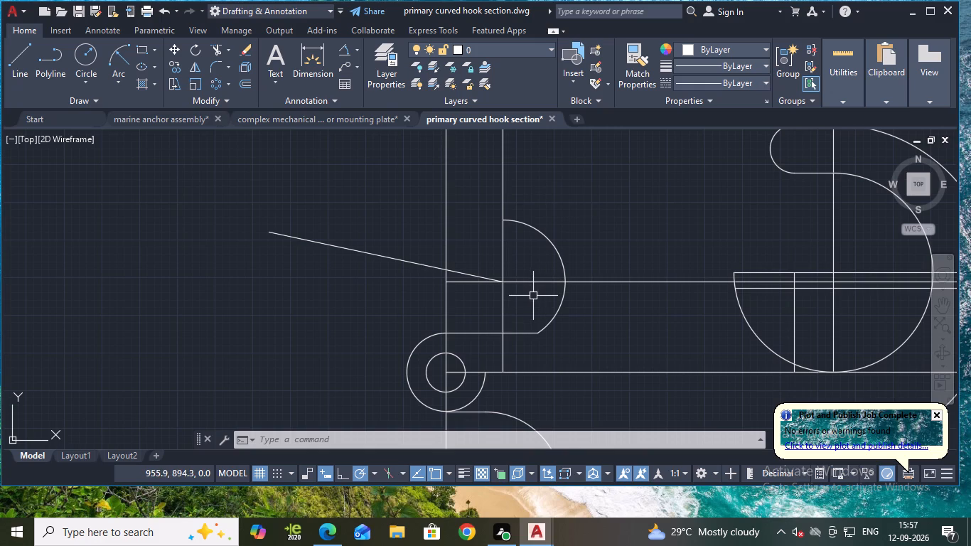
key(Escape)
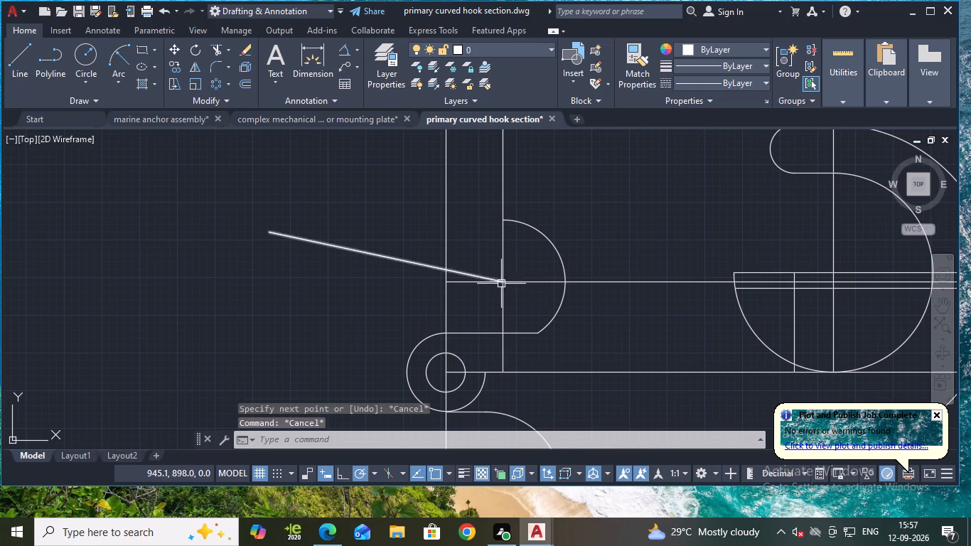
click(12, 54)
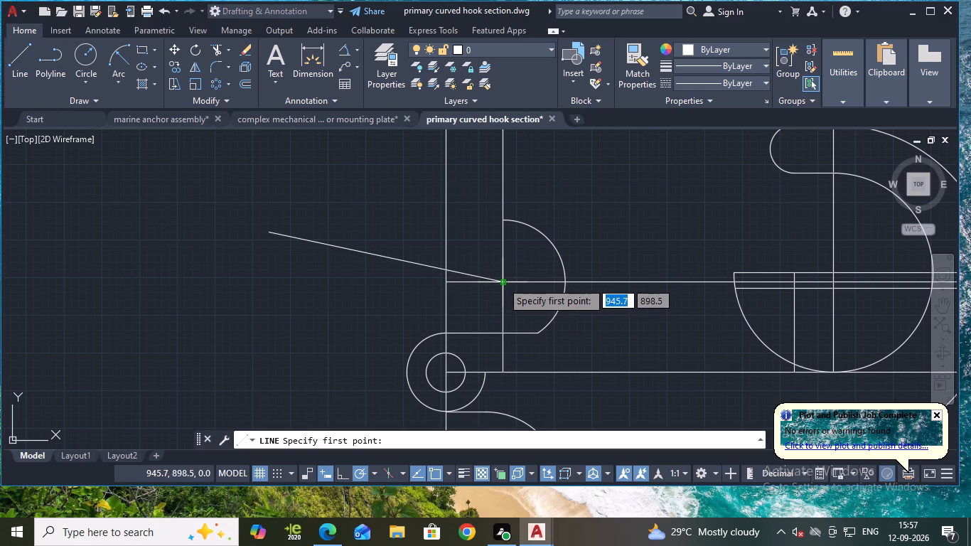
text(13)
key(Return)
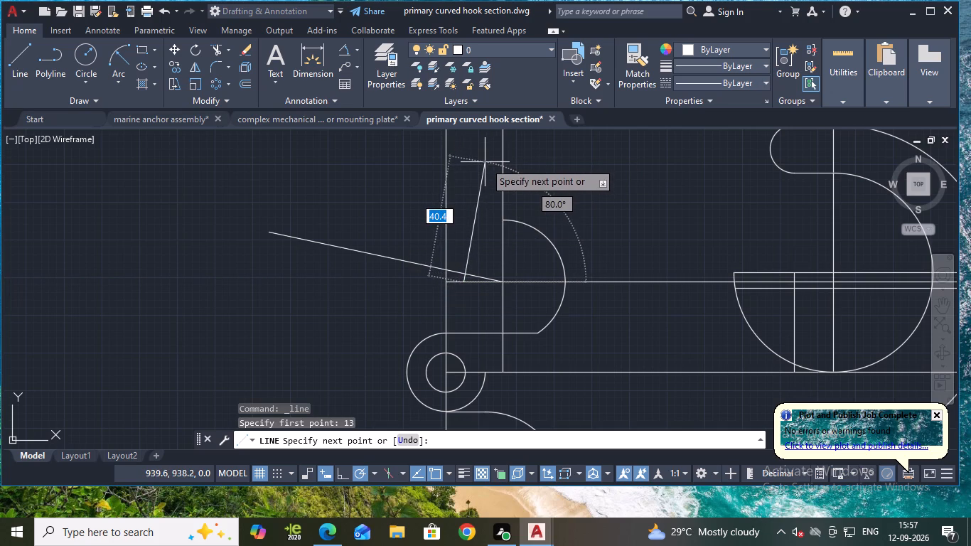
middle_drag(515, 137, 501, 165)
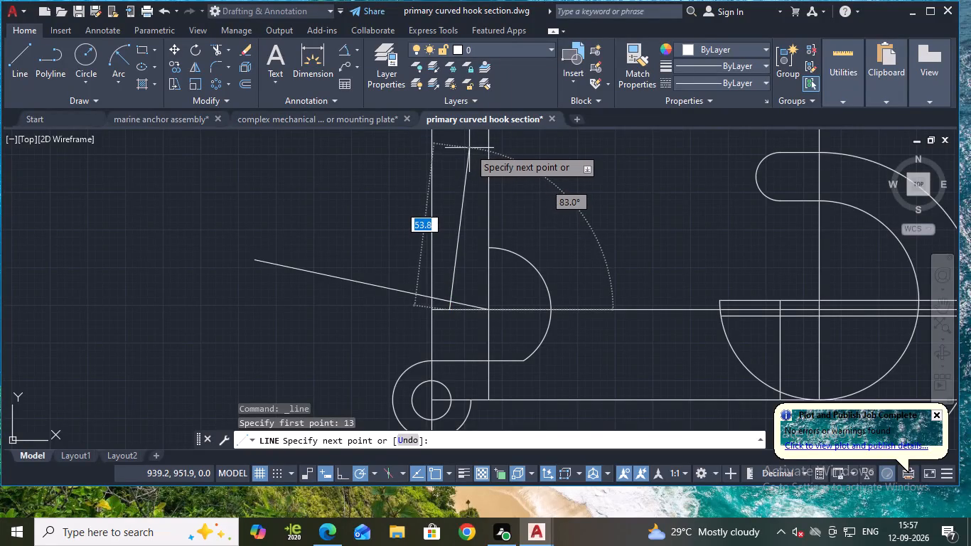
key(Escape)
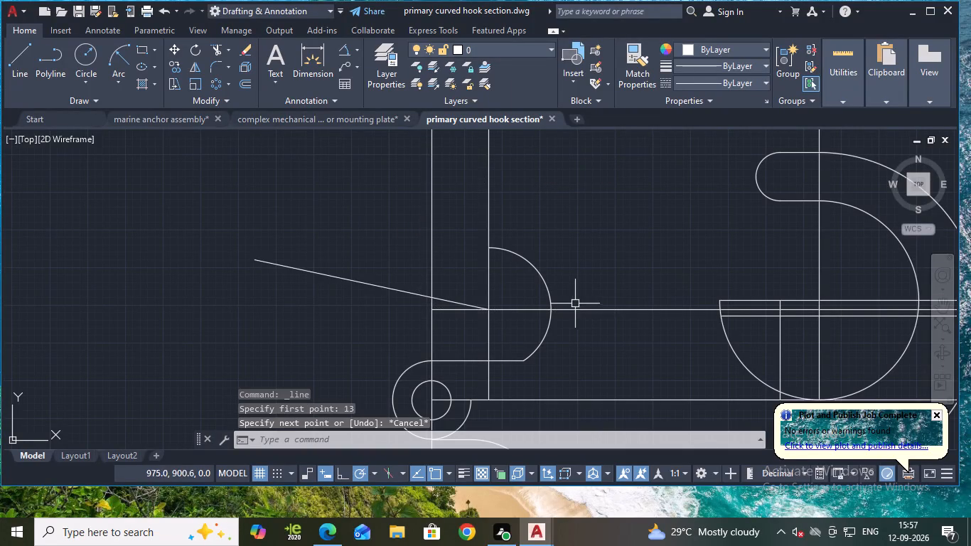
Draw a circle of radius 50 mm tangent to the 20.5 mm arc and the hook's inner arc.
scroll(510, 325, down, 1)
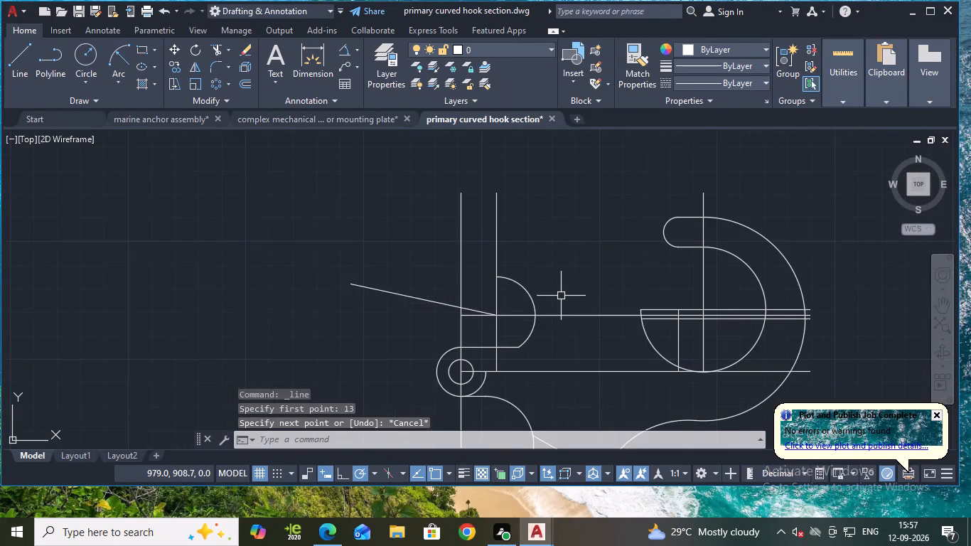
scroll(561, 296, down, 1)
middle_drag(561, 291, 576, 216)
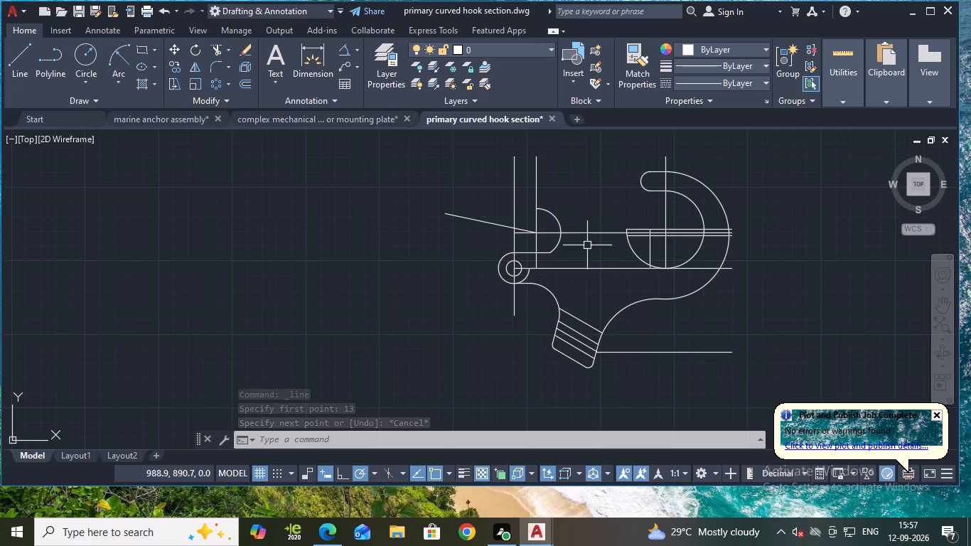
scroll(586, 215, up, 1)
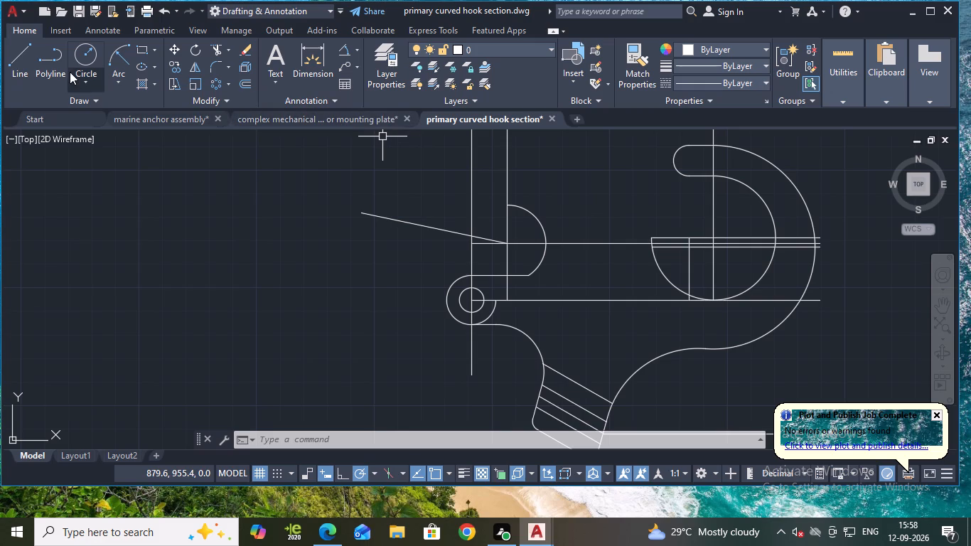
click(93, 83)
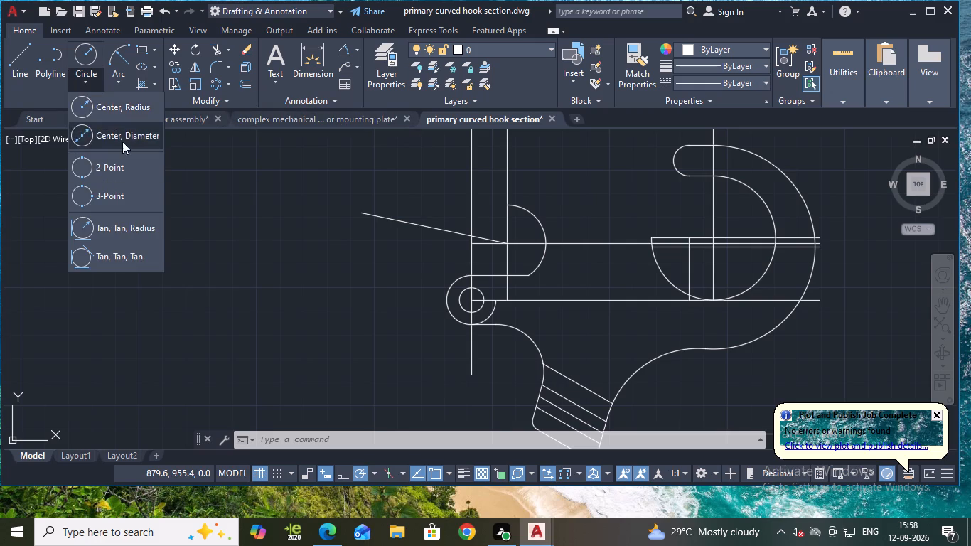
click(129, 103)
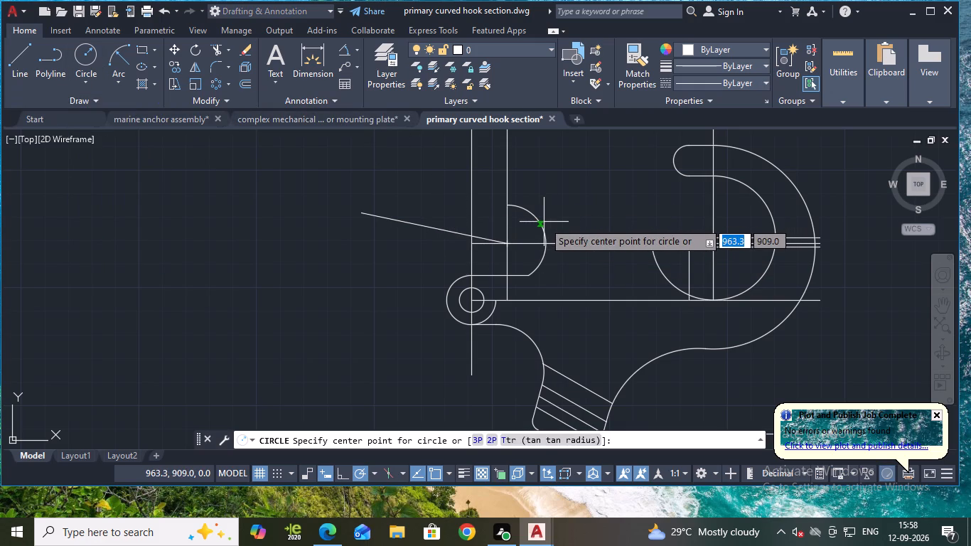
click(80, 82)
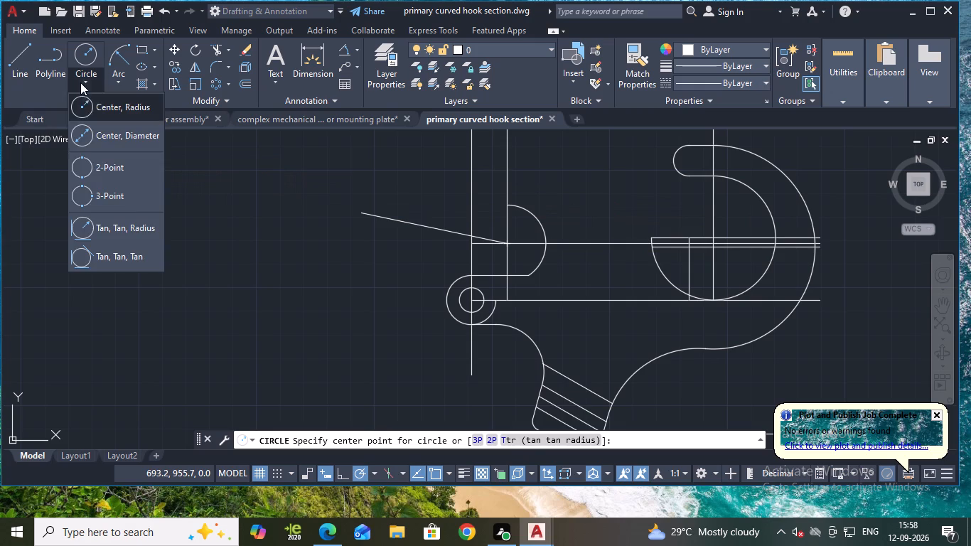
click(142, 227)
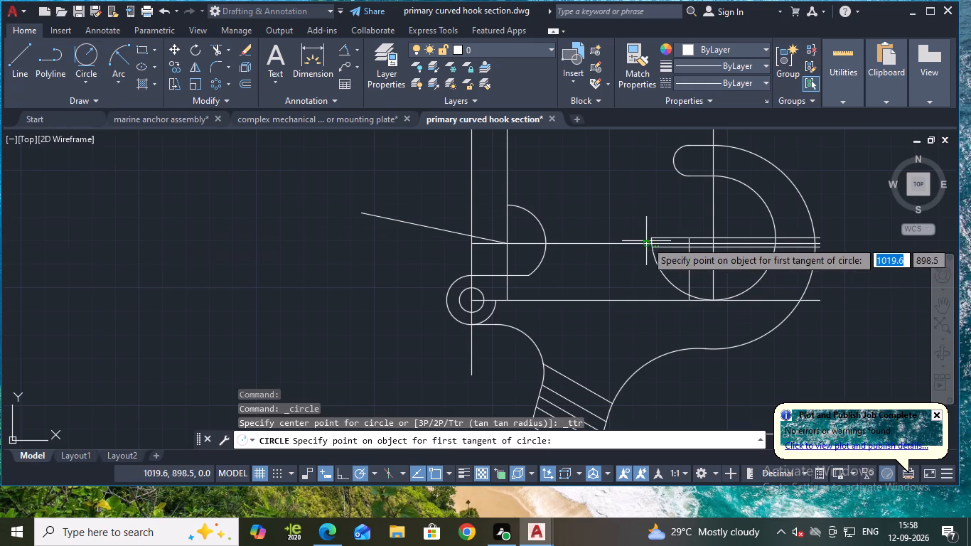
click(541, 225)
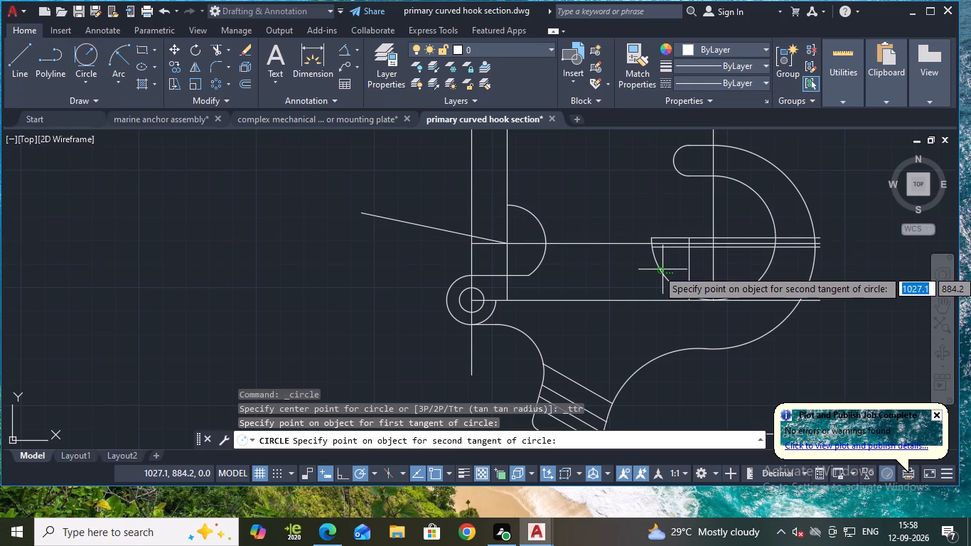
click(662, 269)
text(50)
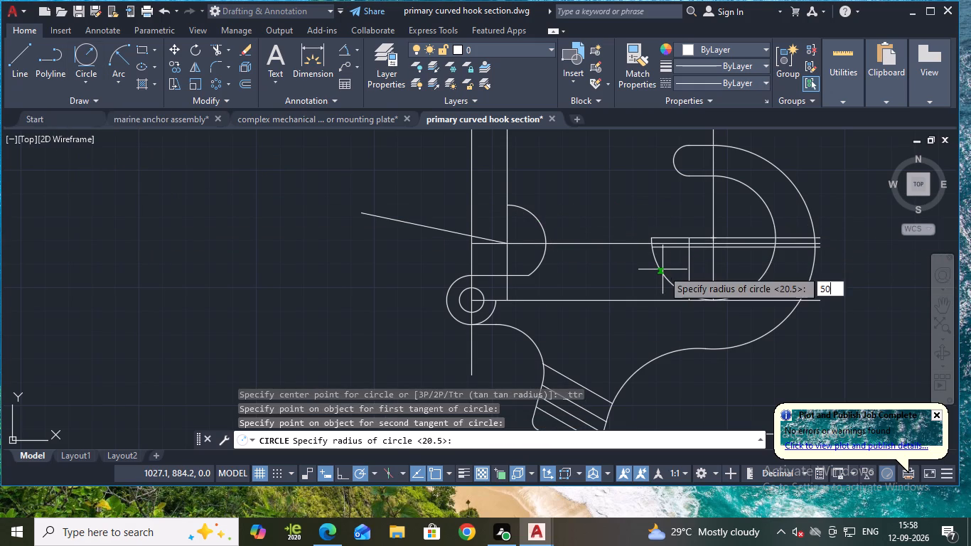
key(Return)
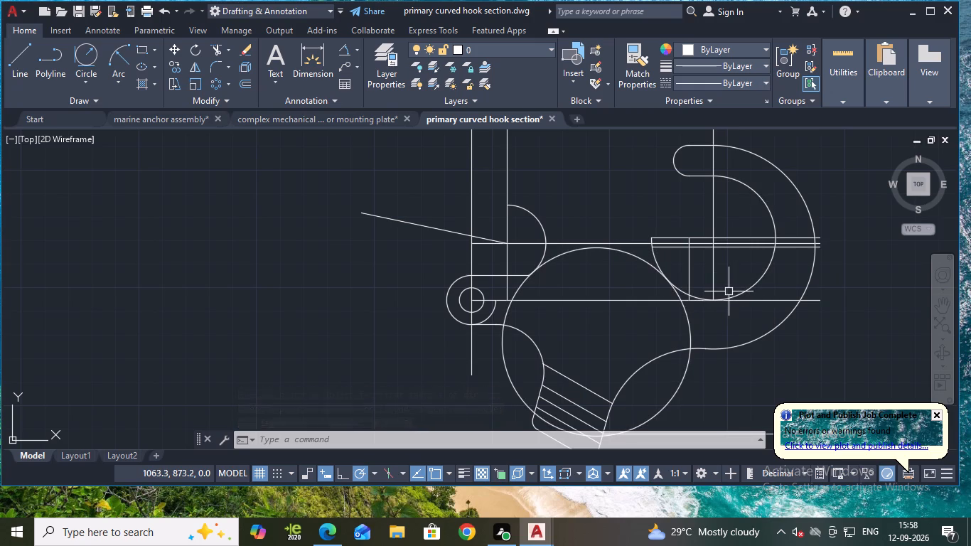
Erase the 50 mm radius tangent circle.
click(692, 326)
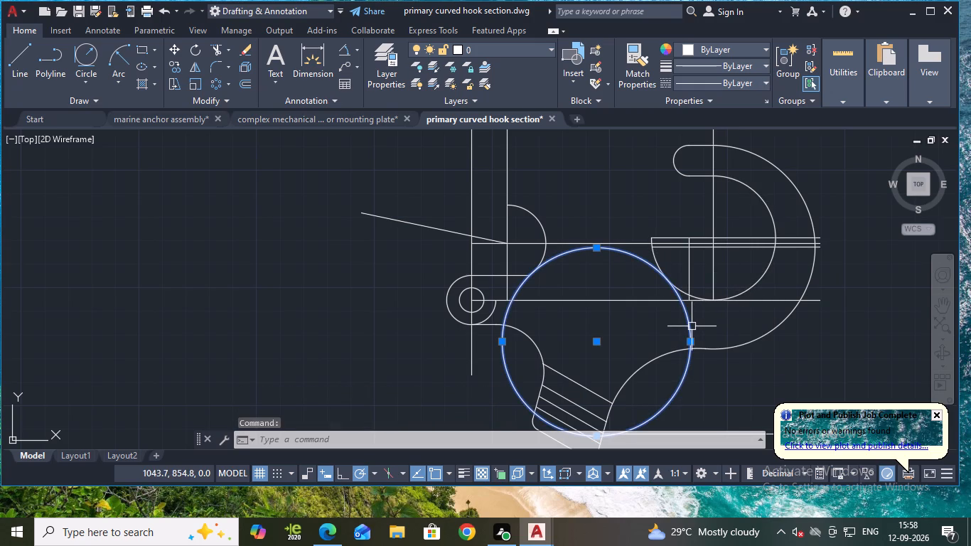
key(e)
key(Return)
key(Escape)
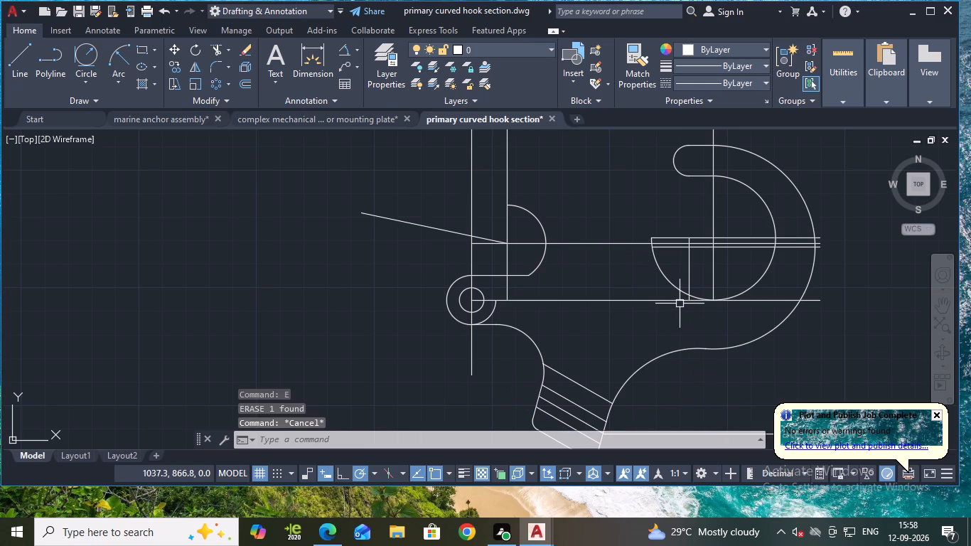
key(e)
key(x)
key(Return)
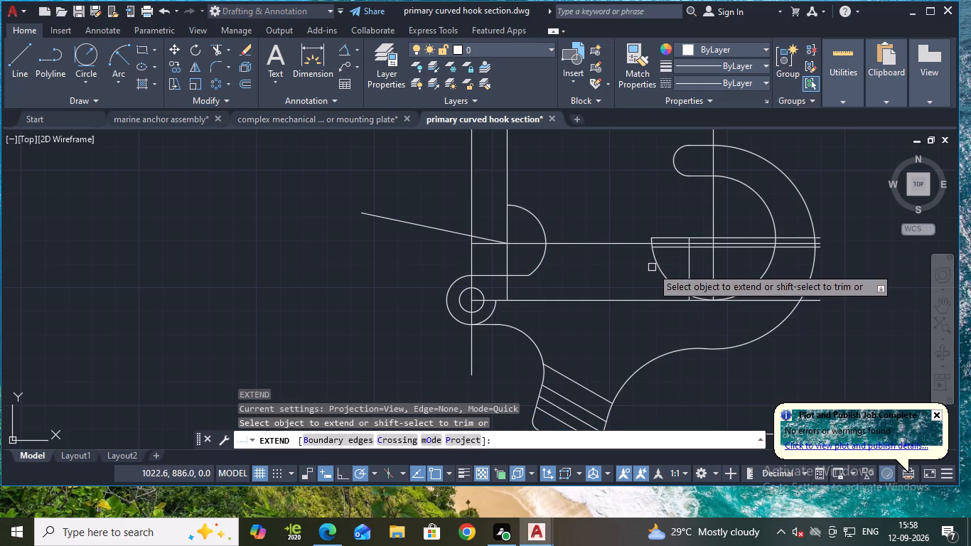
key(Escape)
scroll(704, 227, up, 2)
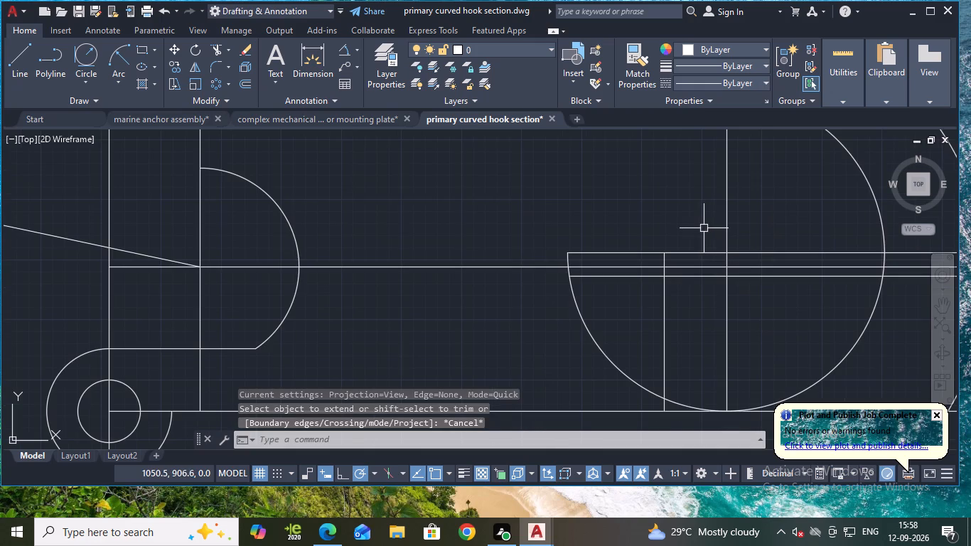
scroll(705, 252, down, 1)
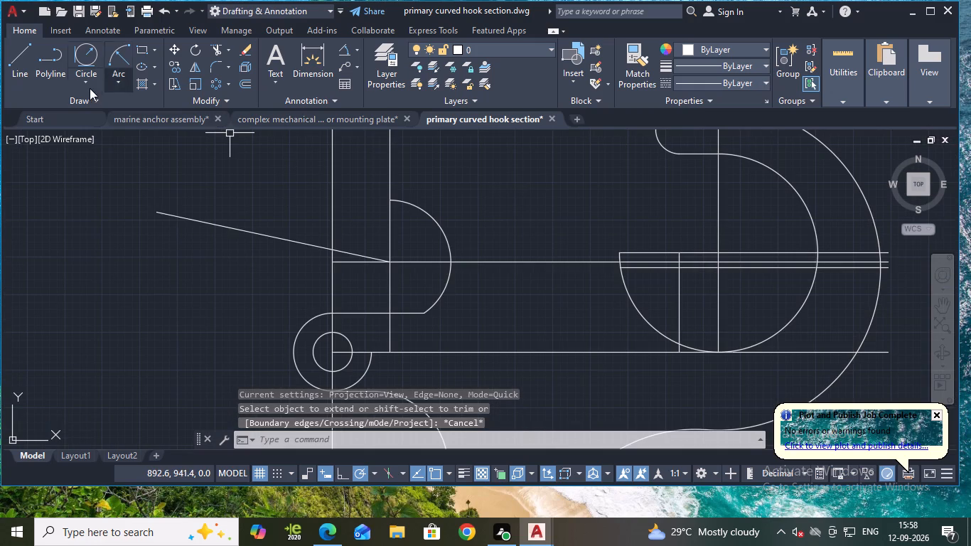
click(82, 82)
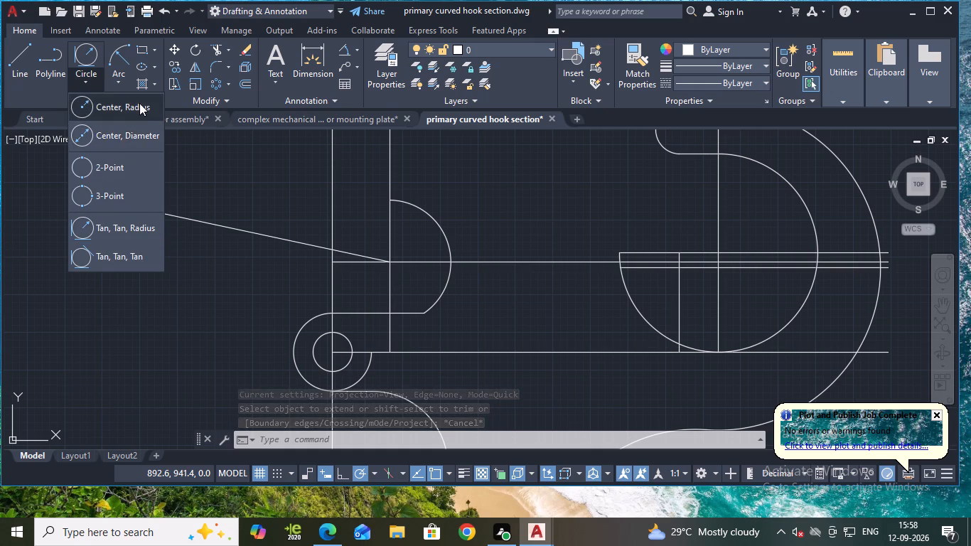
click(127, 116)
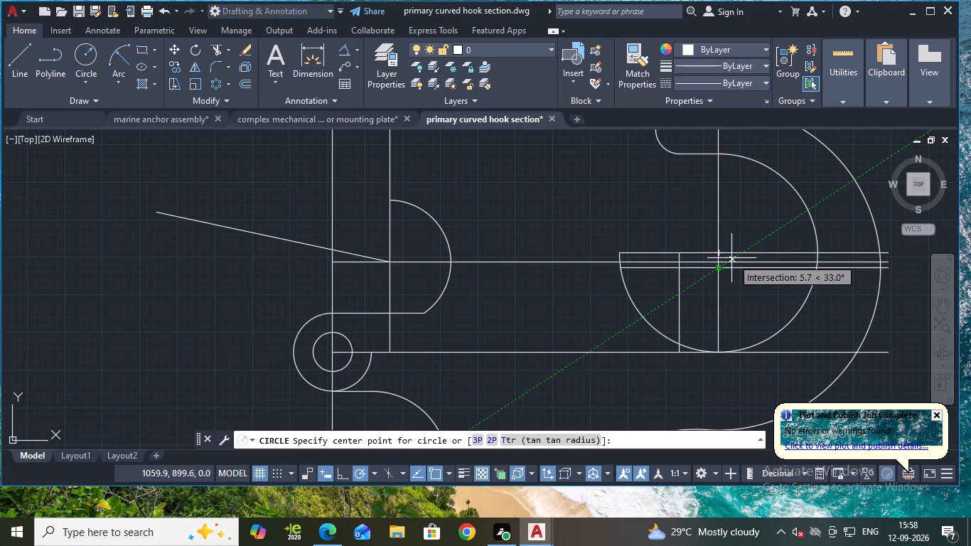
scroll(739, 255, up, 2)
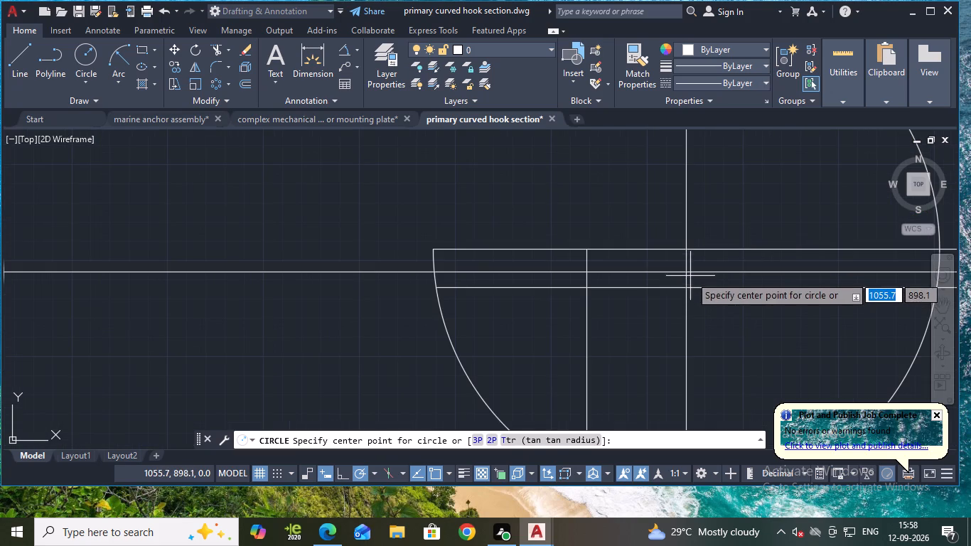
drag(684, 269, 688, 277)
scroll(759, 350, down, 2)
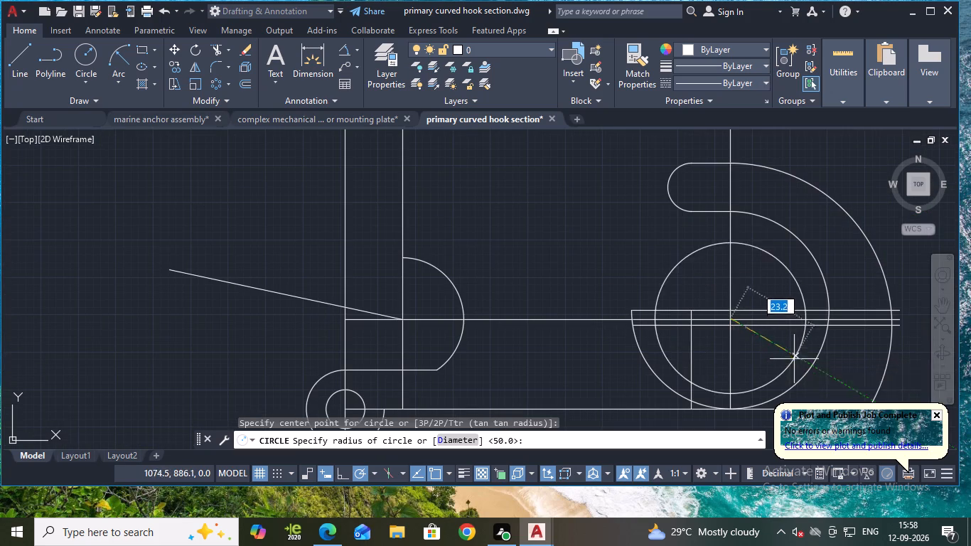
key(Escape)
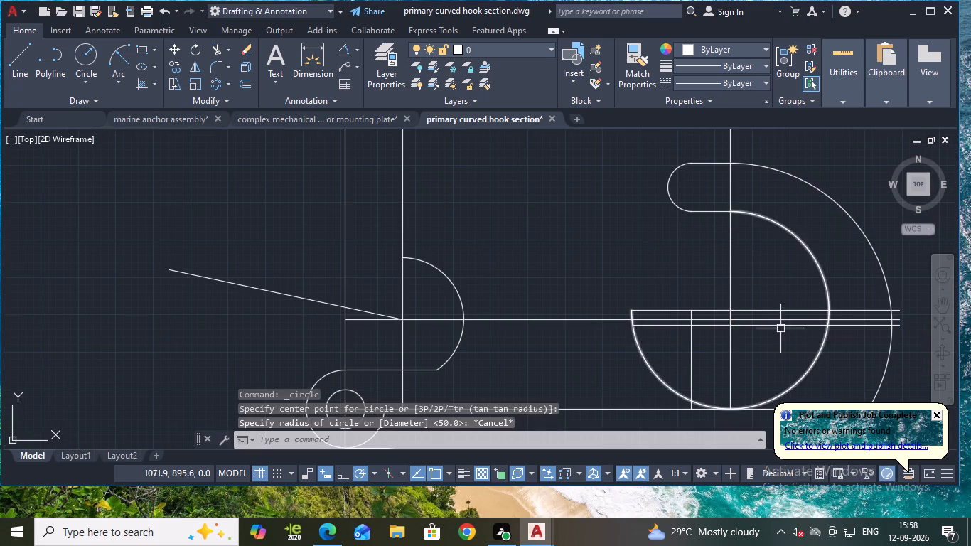
Draw a circle of radius 33 mm centred on the hook's inner arc, where the upper horizontal line meets the hook's vertical line.
key(space)
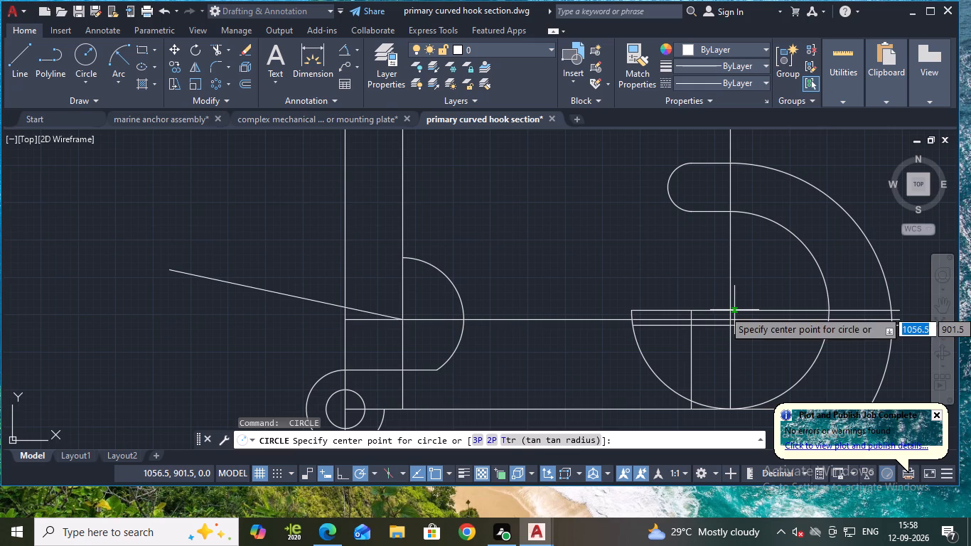
click(731, 310)
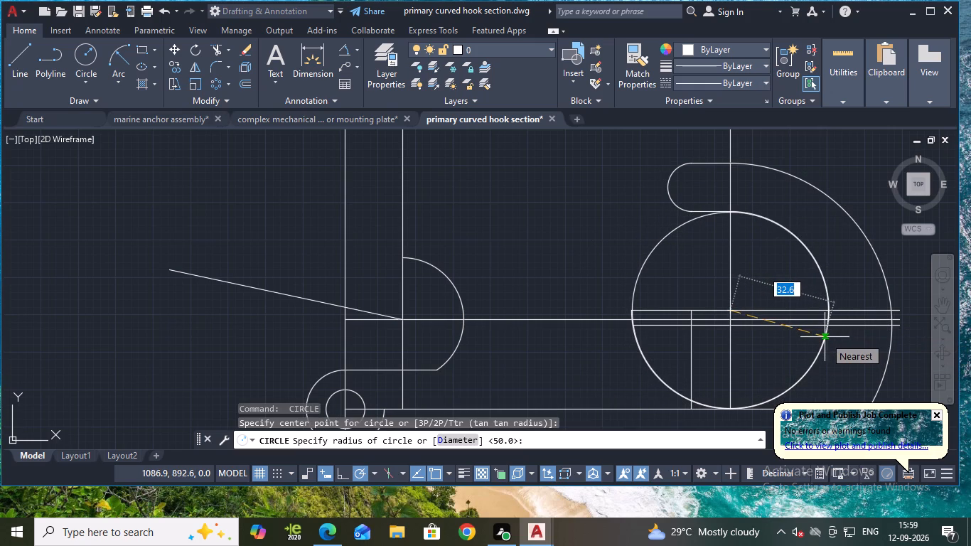
text(33)
key(Return)
key(Escape)
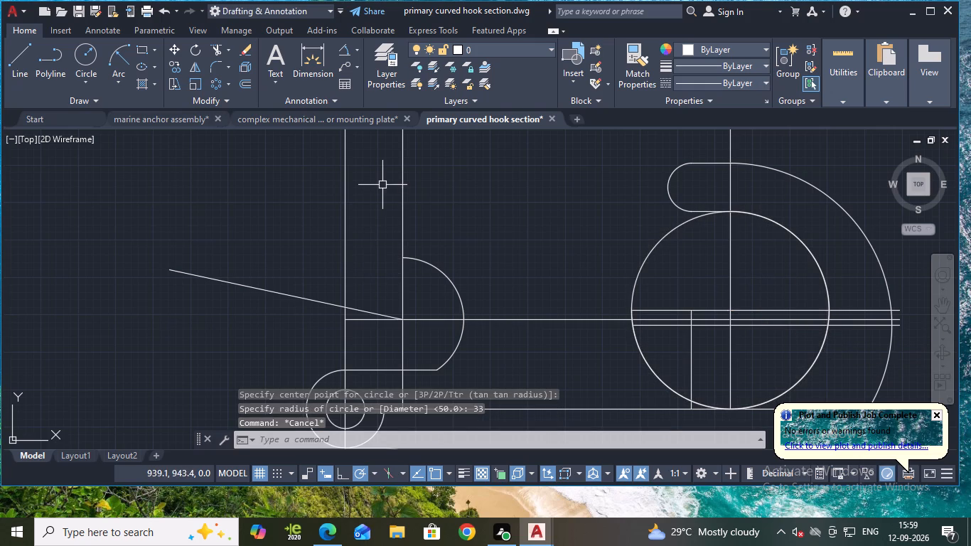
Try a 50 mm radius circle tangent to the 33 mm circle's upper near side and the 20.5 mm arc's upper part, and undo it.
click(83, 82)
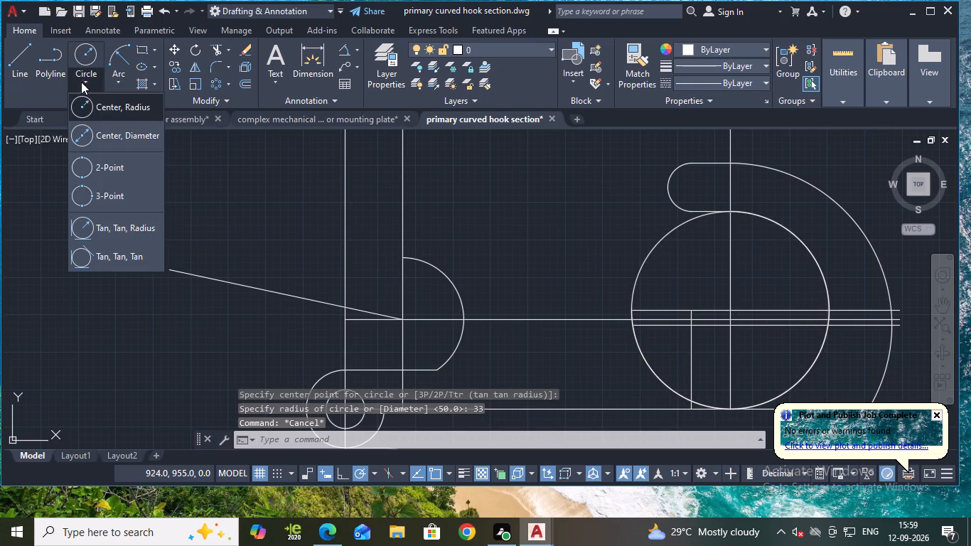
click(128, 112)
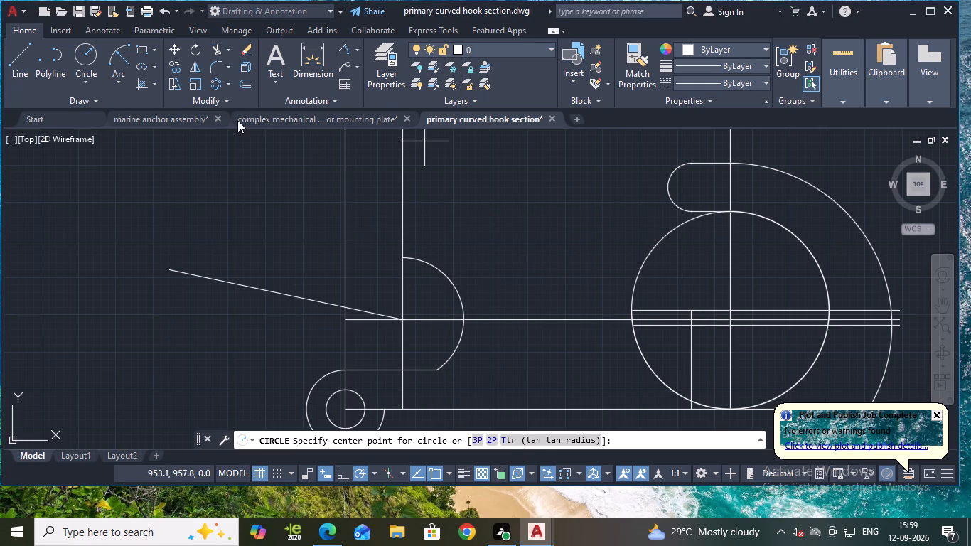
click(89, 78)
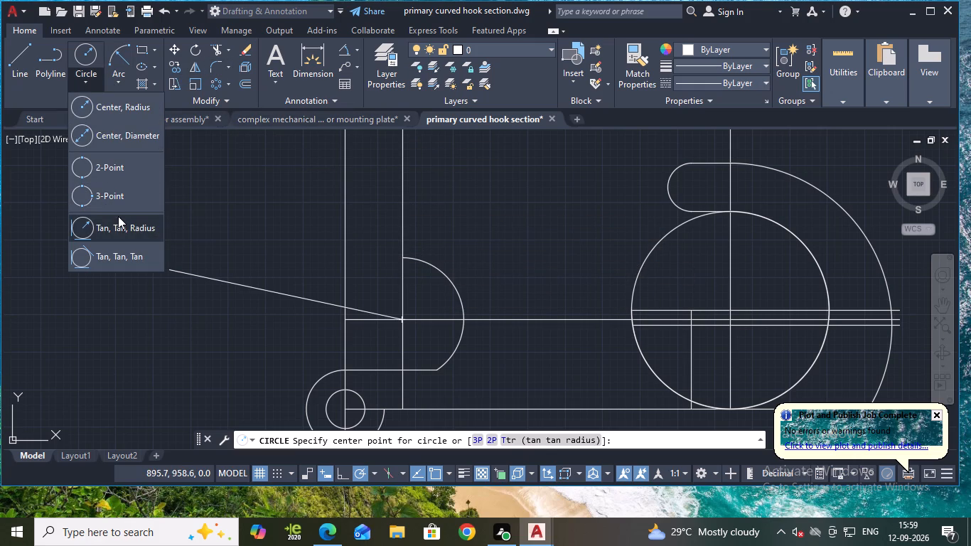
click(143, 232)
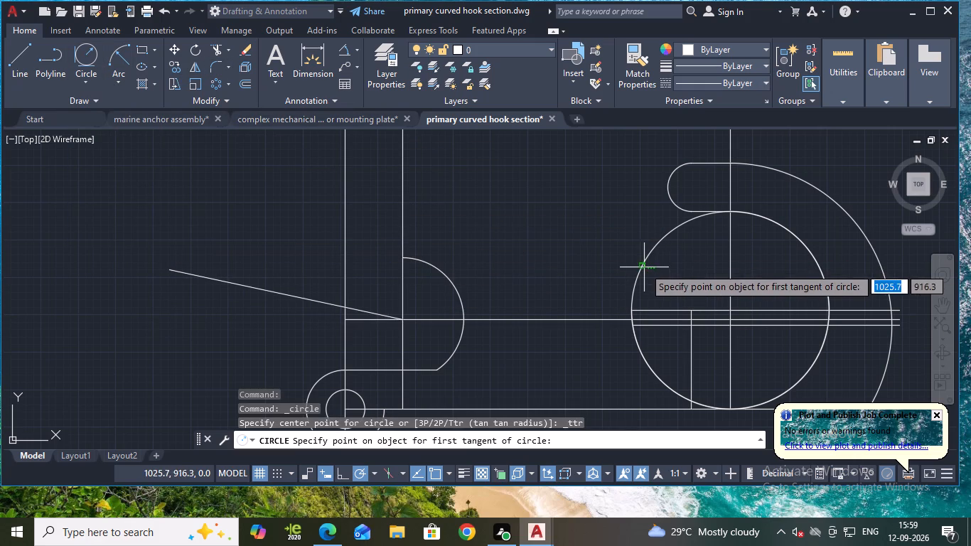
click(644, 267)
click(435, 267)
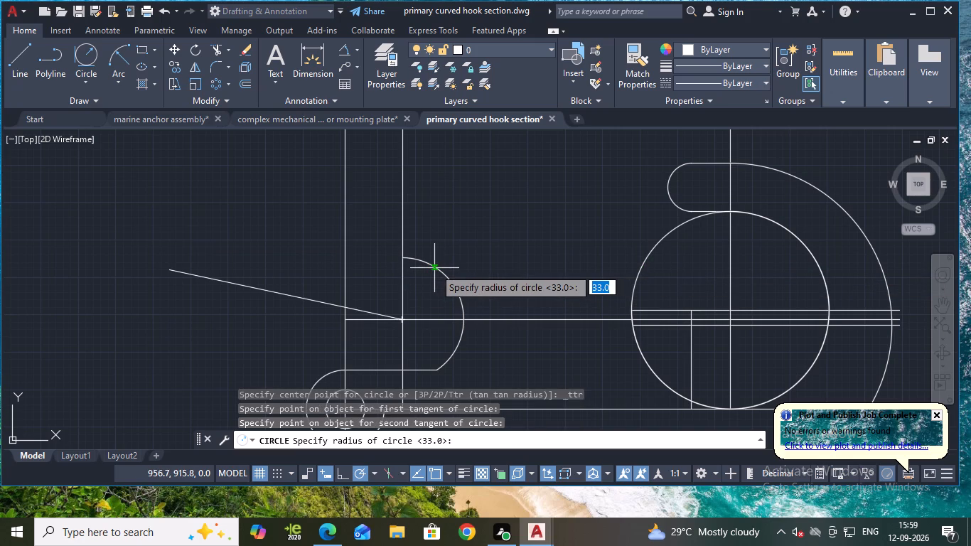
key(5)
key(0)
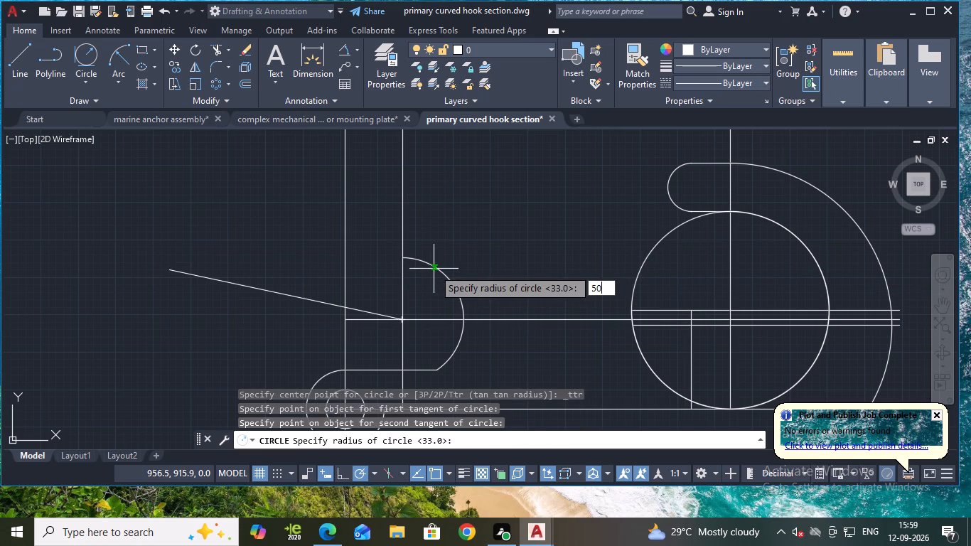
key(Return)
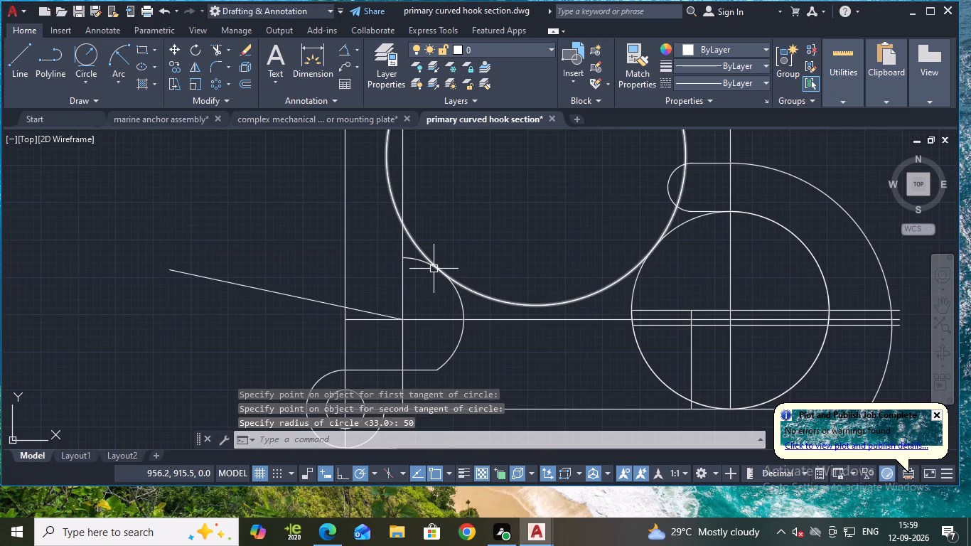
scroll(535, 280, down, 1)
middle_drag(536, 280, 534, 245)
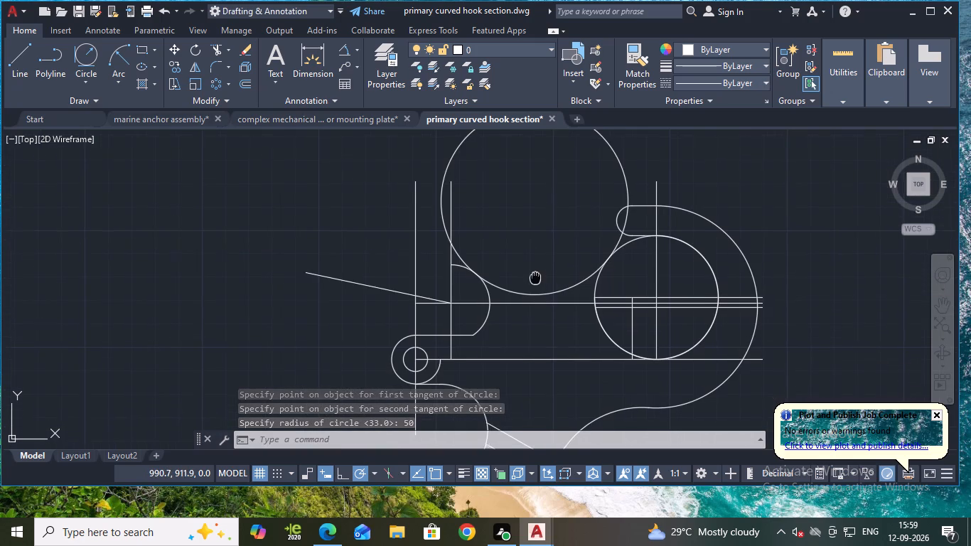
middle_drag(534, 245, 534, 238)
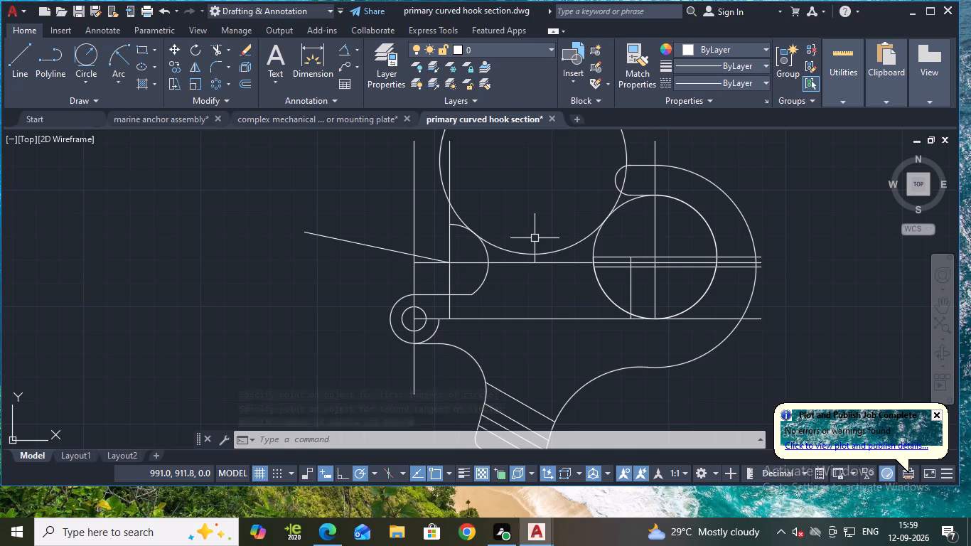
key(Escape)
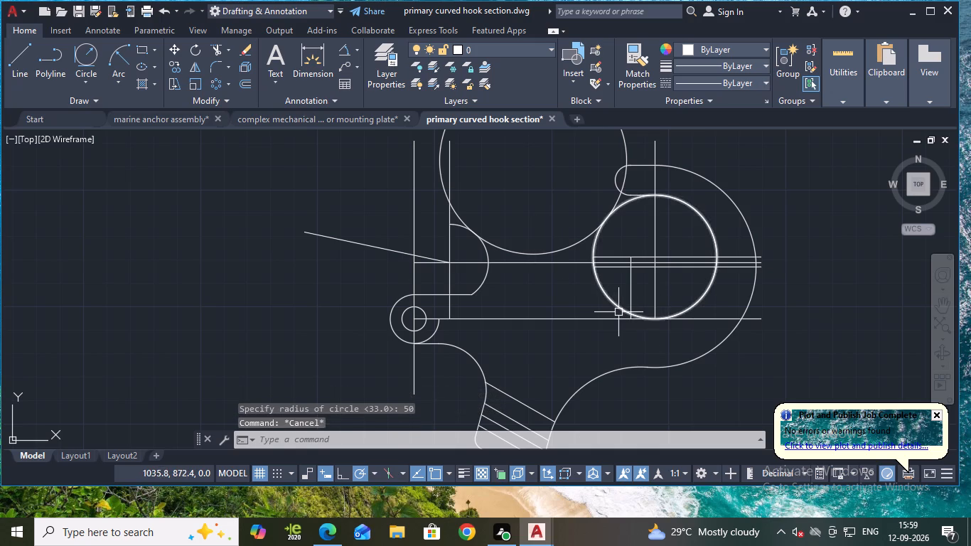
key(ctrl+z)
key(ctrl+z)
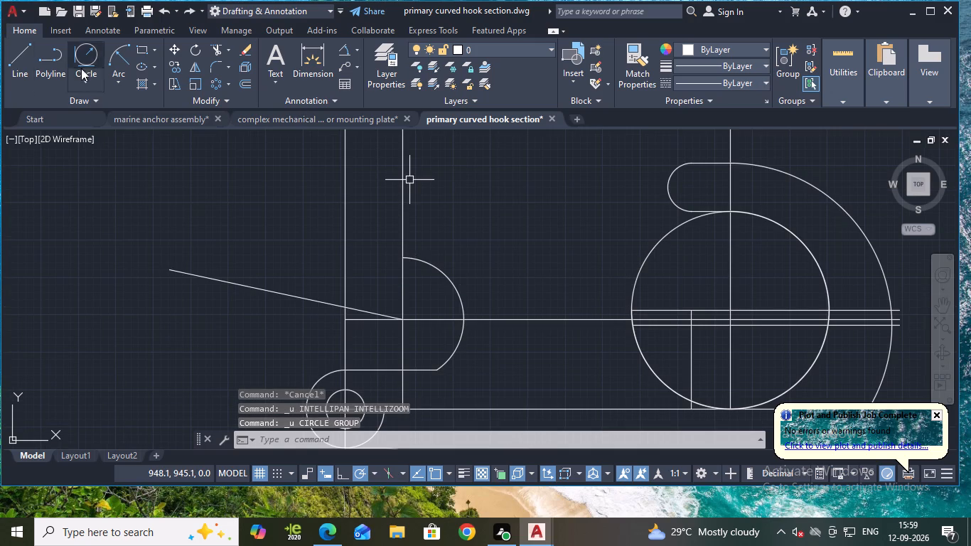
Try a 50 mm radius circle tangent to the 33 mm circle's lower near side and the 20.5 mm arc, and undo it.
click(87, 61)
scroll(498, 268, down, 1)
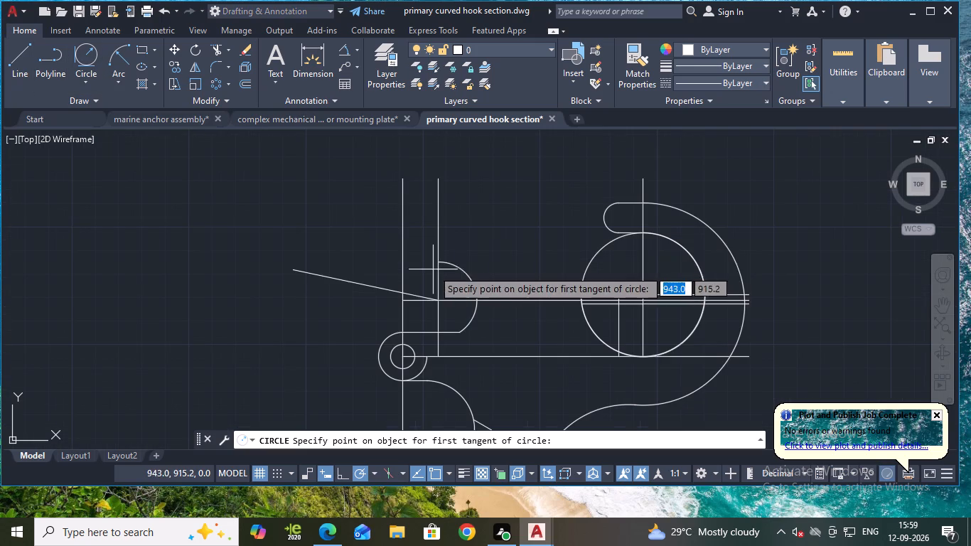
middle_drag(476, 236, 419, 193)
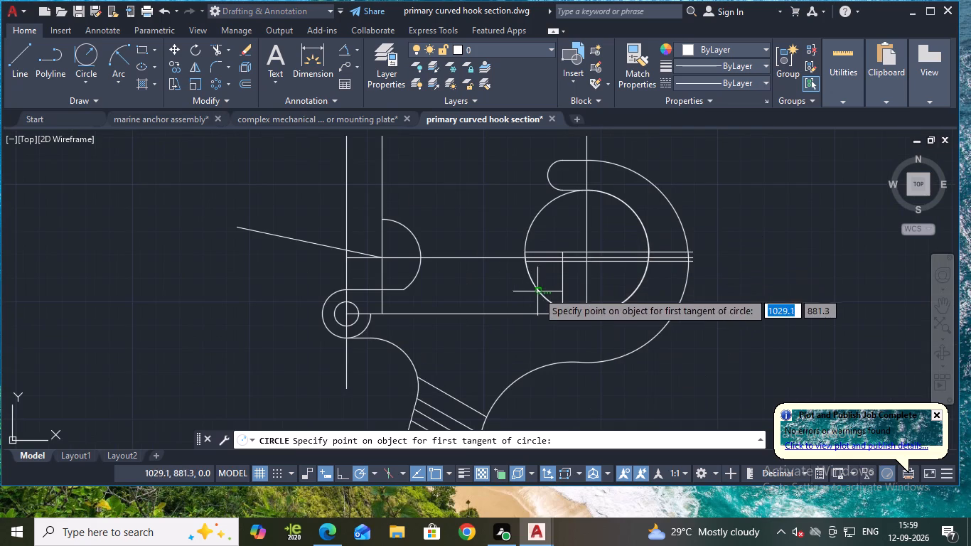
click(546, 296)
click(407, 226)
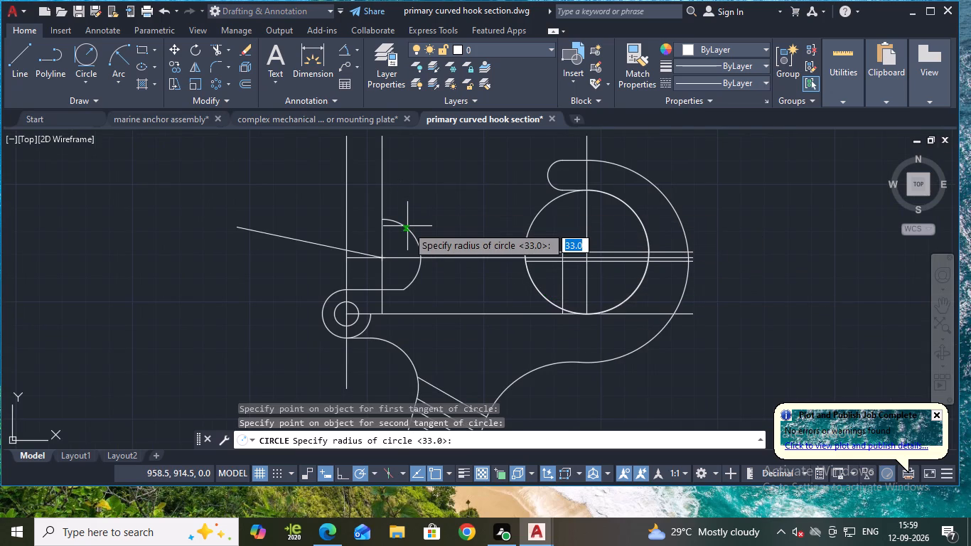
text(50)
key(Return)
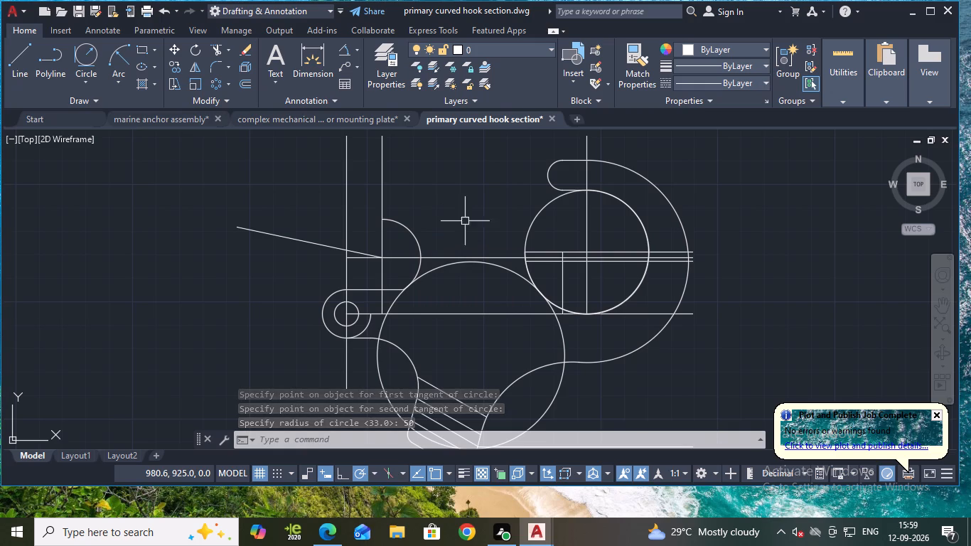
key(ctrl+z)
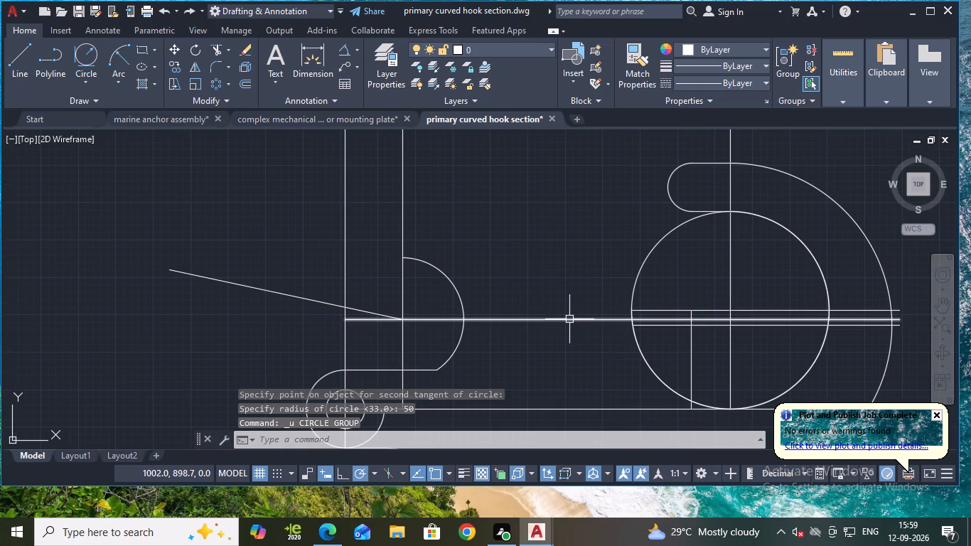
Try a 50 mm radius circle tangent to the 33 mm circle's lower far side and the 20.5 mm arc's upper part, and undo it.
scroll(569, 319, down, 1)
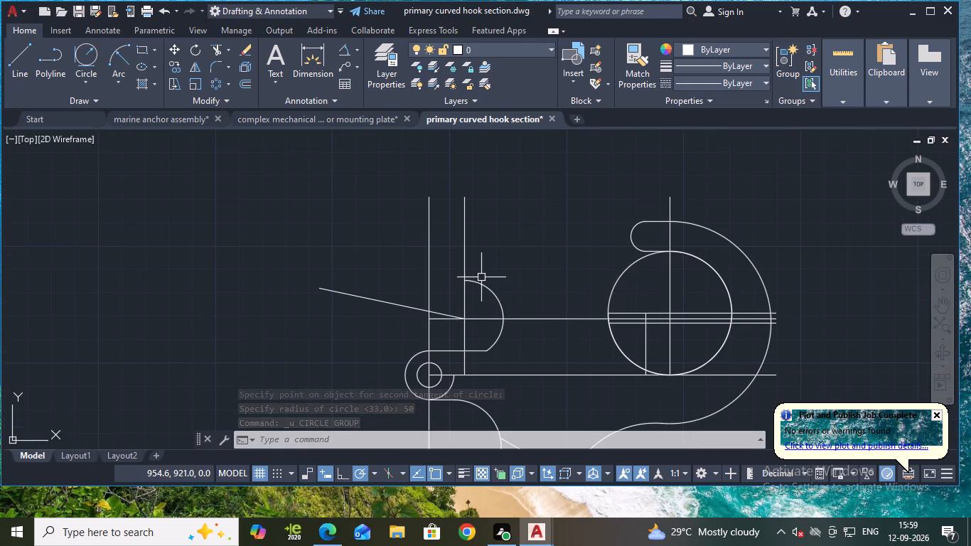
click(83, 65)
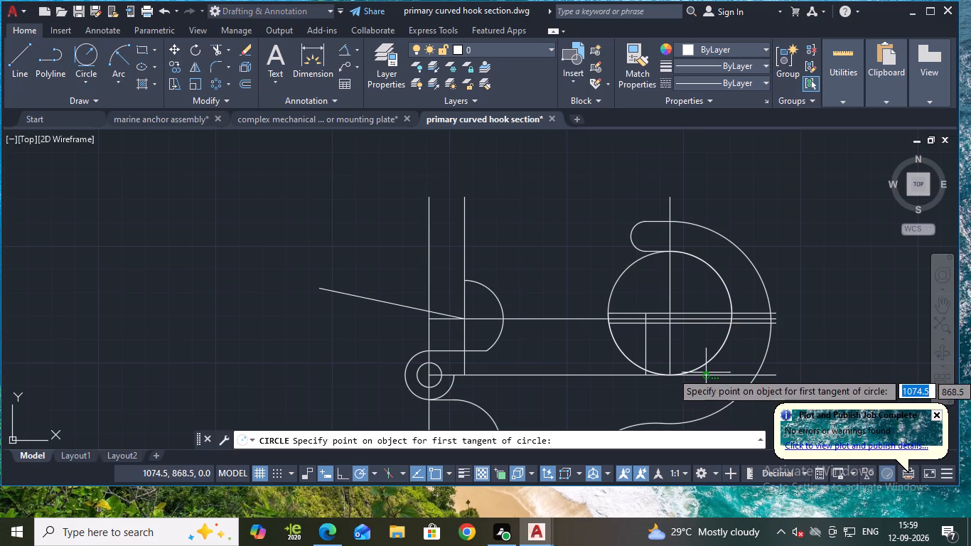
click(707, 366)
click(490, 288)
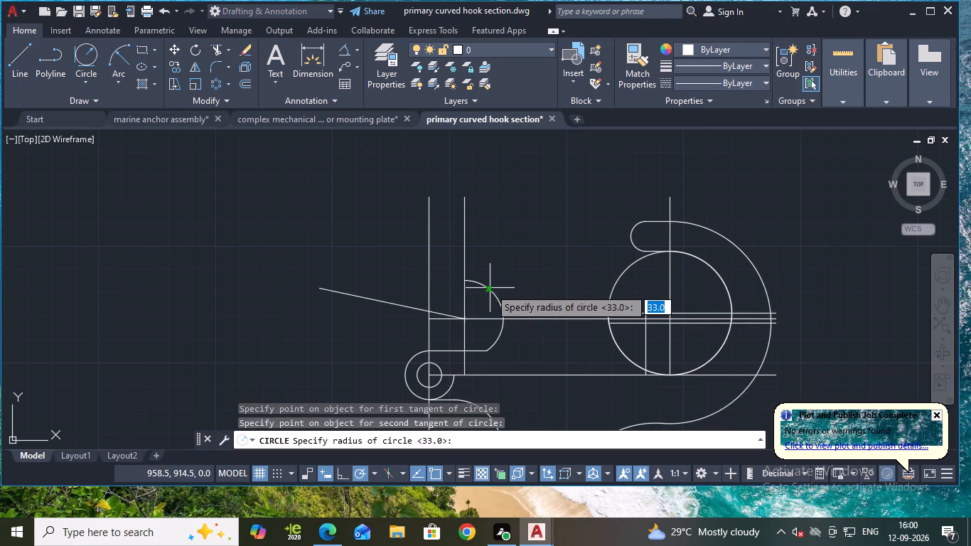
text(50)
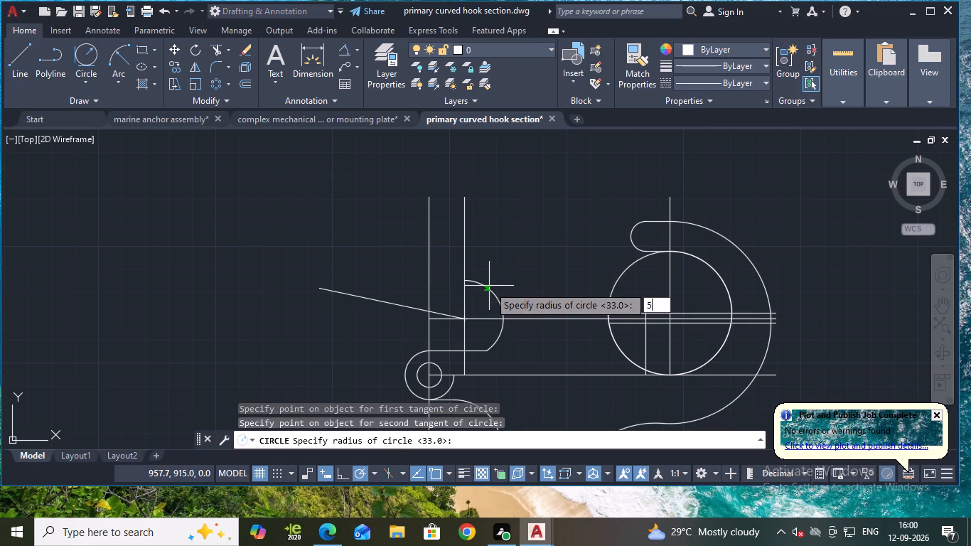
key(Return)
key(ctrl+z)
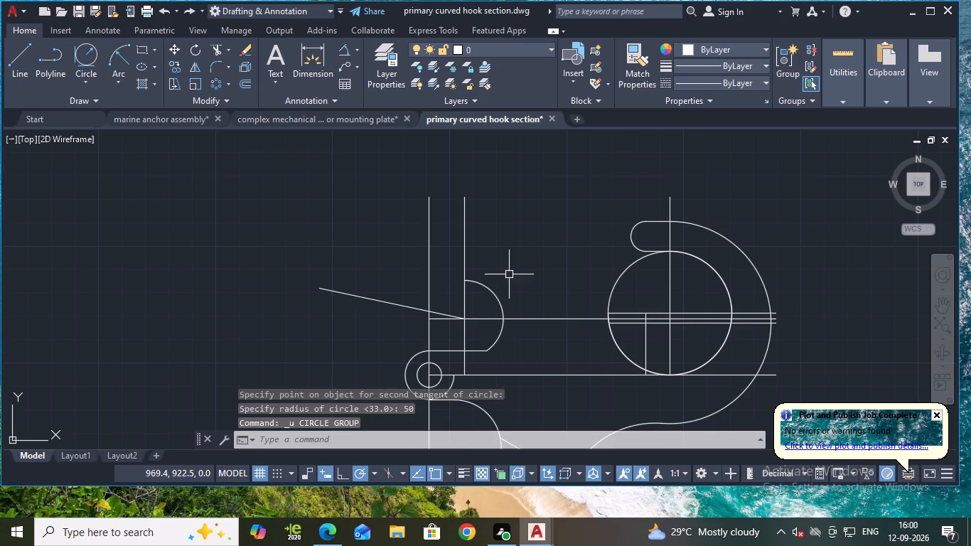
Draw a 50 mm radius circle tangent to the 20.5 mm arc near its top, enclosing it, and to the 33 mm circle's near side.
click(87, 54)
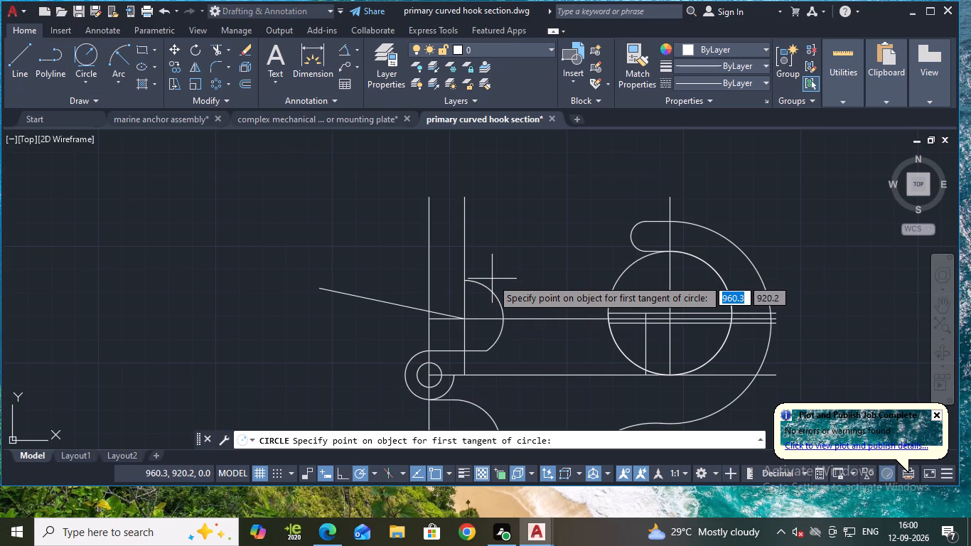
click(472, 279)
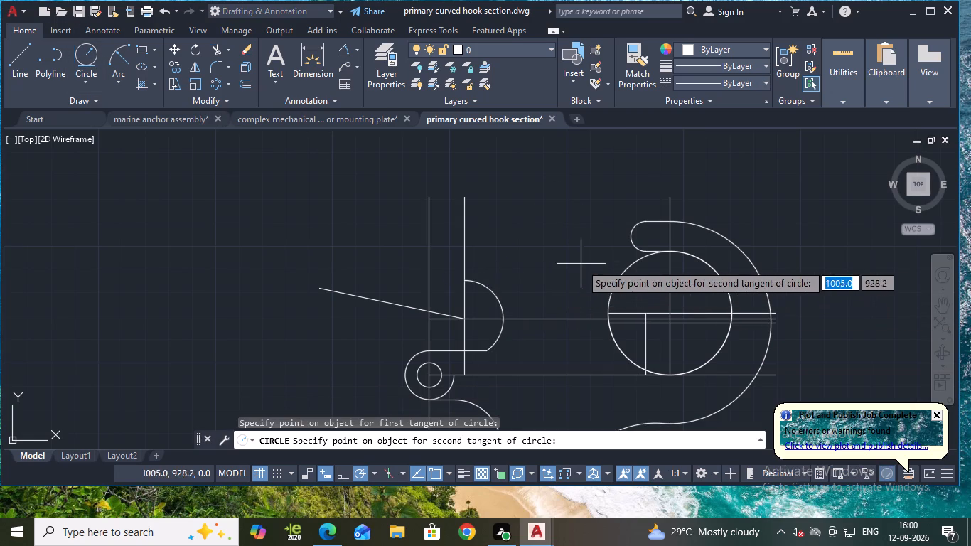
click(623, 355)
text(50)
key(Return)
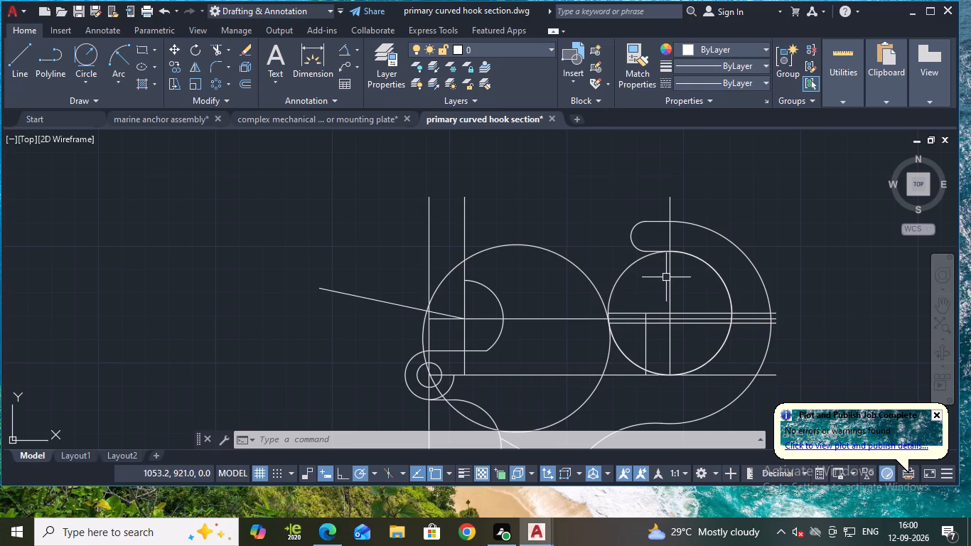
Trim the 50 mm circle's lower portion beside the hook and its upper portion beyond the vertical line through the 20.5 mm arc's centre.
text(ty)
key(Escape)
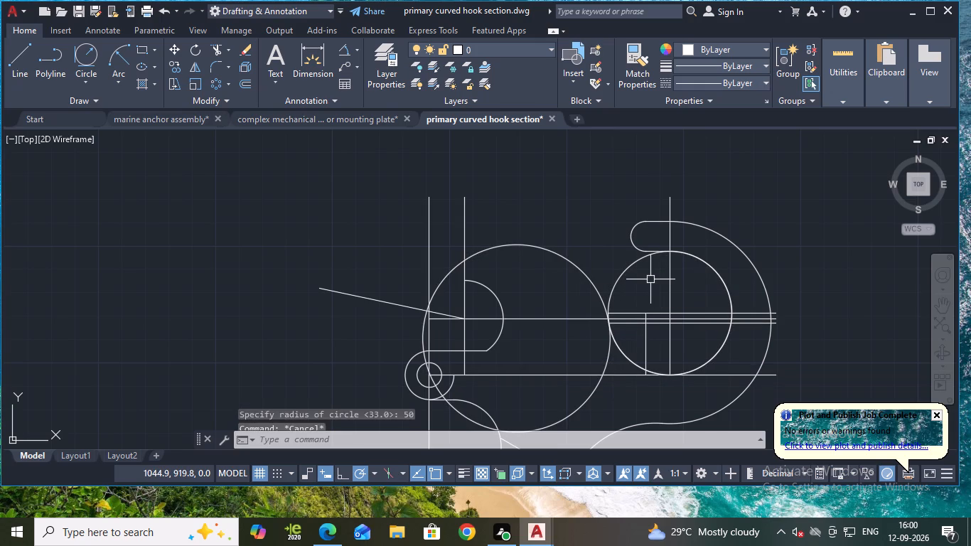
text(tr)
key(Return)
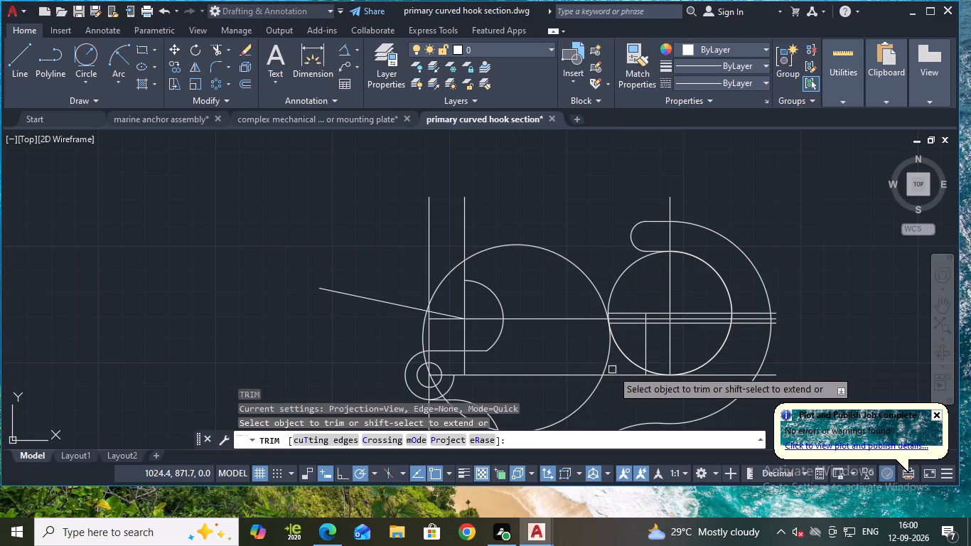
click(606, 367)
click(599, 382)
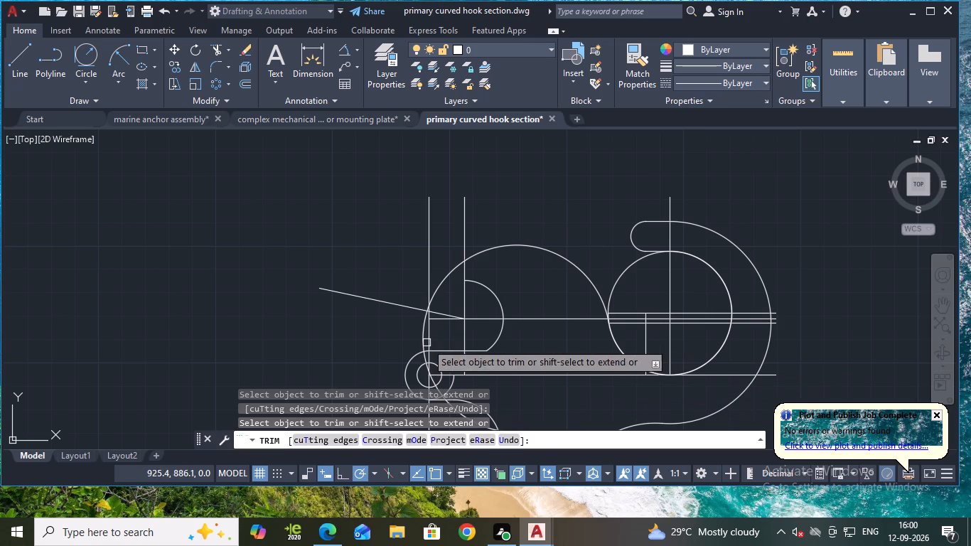
click(425, 343)
click(440, 286)
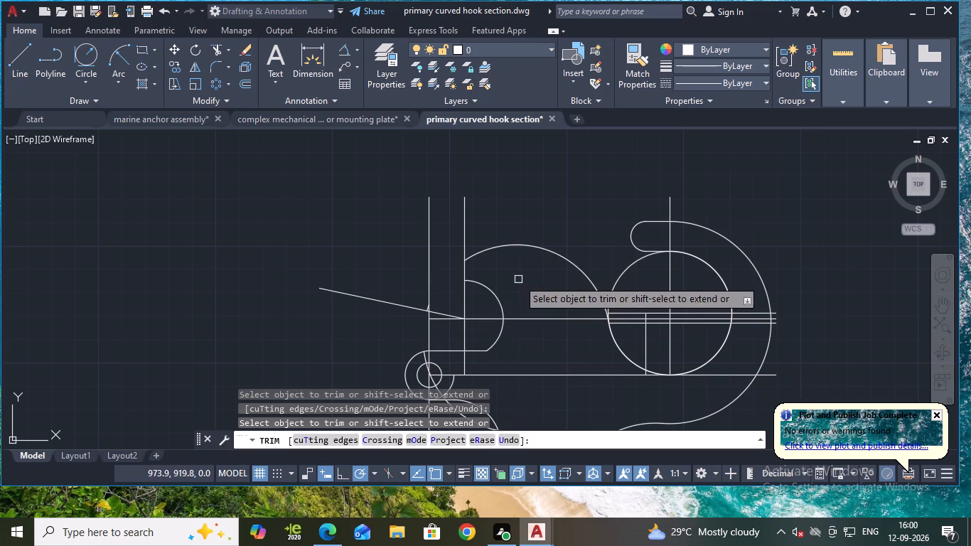
Trim the 33 mm circle's upper near side down to where it meets the 50 mm arc.
scroll(616, 333, up, 5)
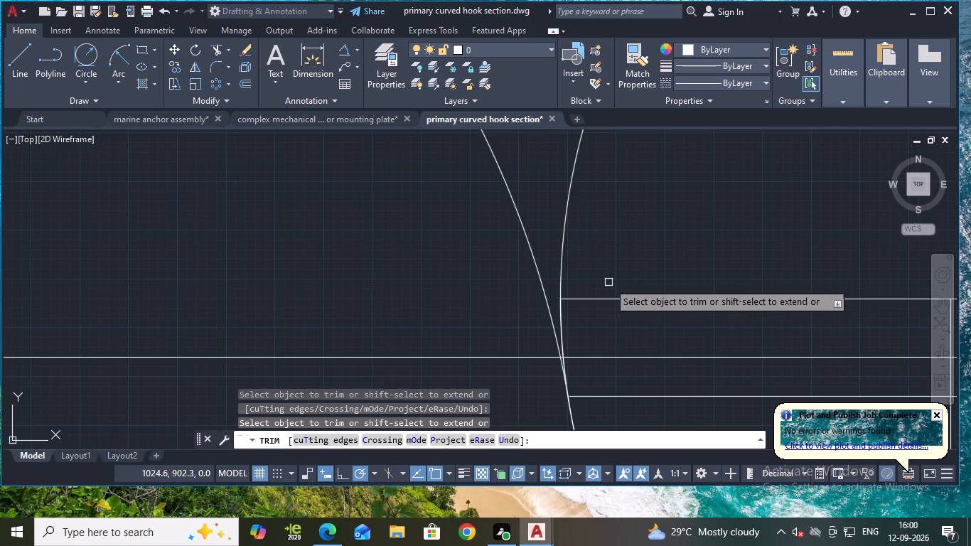
click(562, 284)
click(565, 317)
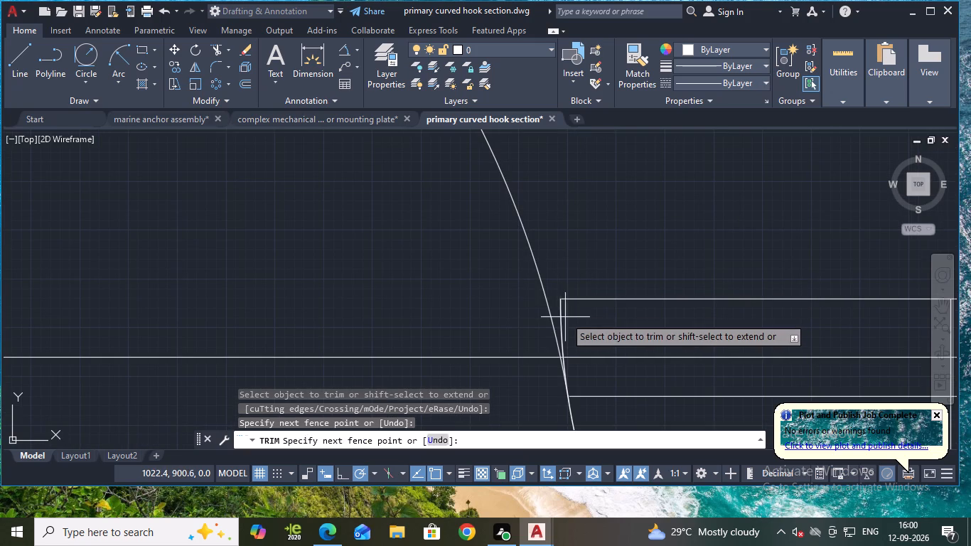
double_click(562, 317)
scroll(565, 331, down, 1)
scroll(567, 342, up, 2)
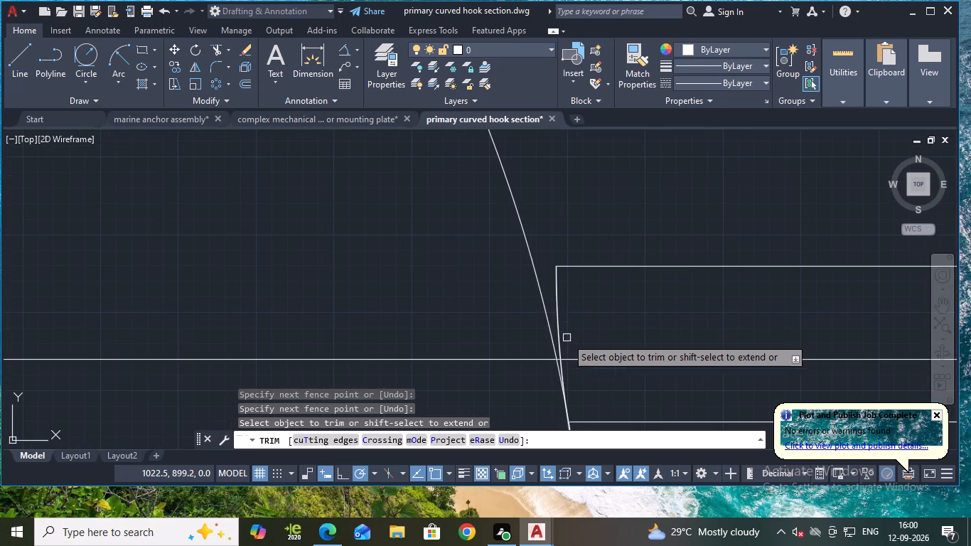
click(556, 311)
click(559, 319)
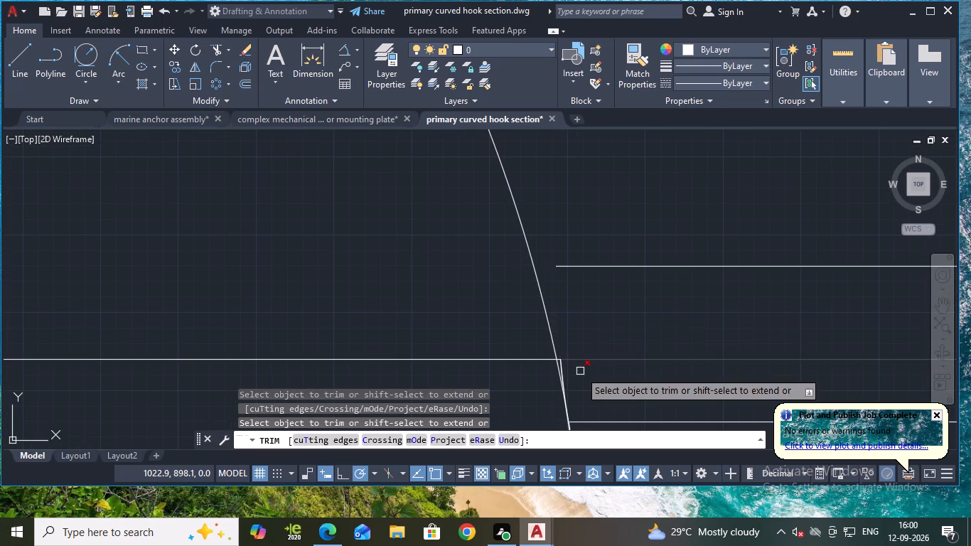
scroll(580, 371, up, 3)
click(505, 350)
click(505, 352)
scroll(565, 365, down, 2)
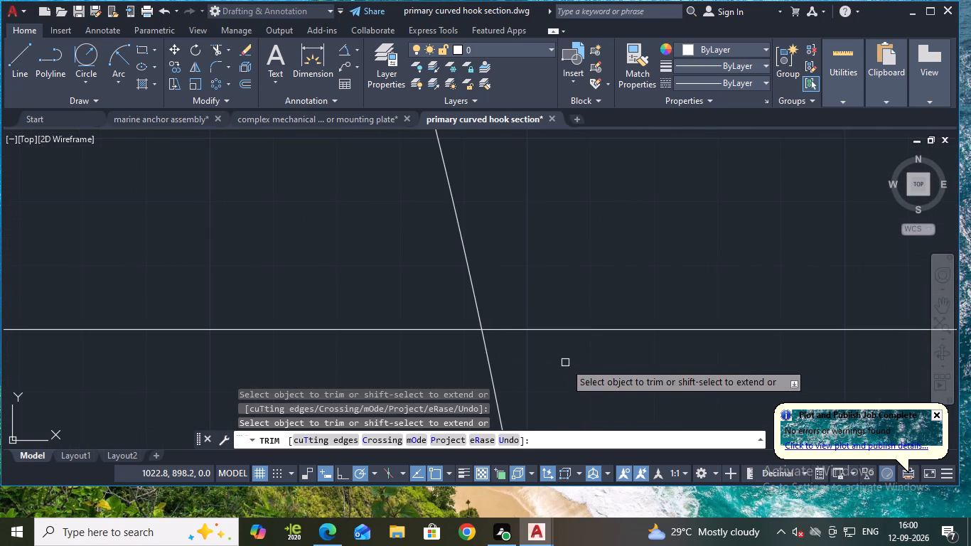
scroll(565, 363, down, 3)
middle_drag(621, 380, 580, 275)
scroll(619, 317, down, 1)
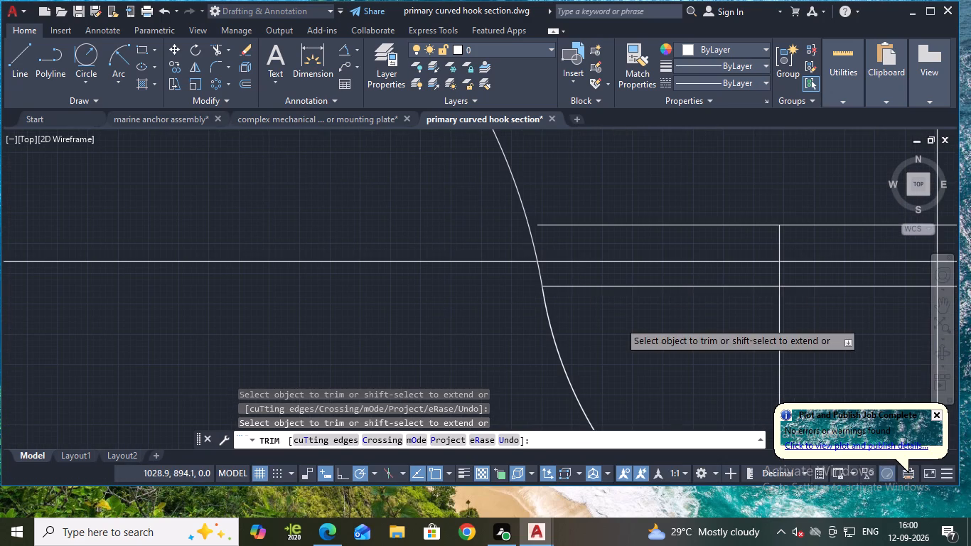
scroll(687, 380, down, 2)
middle_drag(680, 378, 564, 292)
key(Escape)
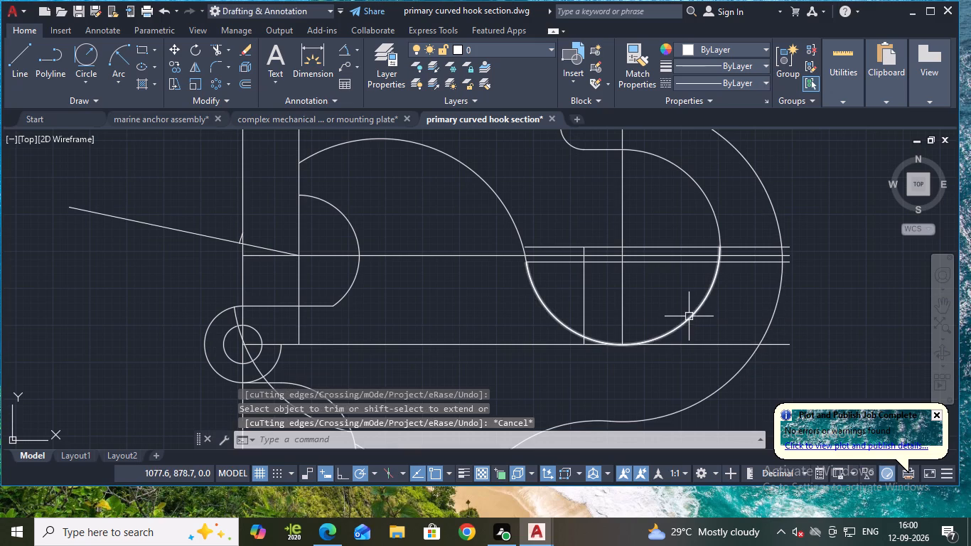
Erase the duplicate arc lying over the lower half of the 33 mm circle.
click(690, 317)
key(e)
key(Return)
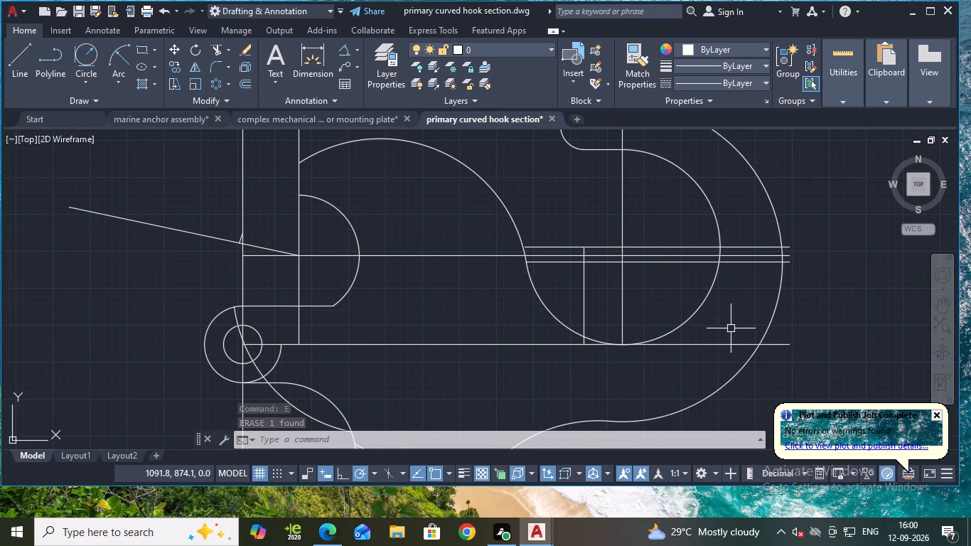
Draw a horizontal line about 68 mm long from the 50 mm arc's top, away from the hook across both vertical lines.
middle_drag(402, 192, 458, 253)
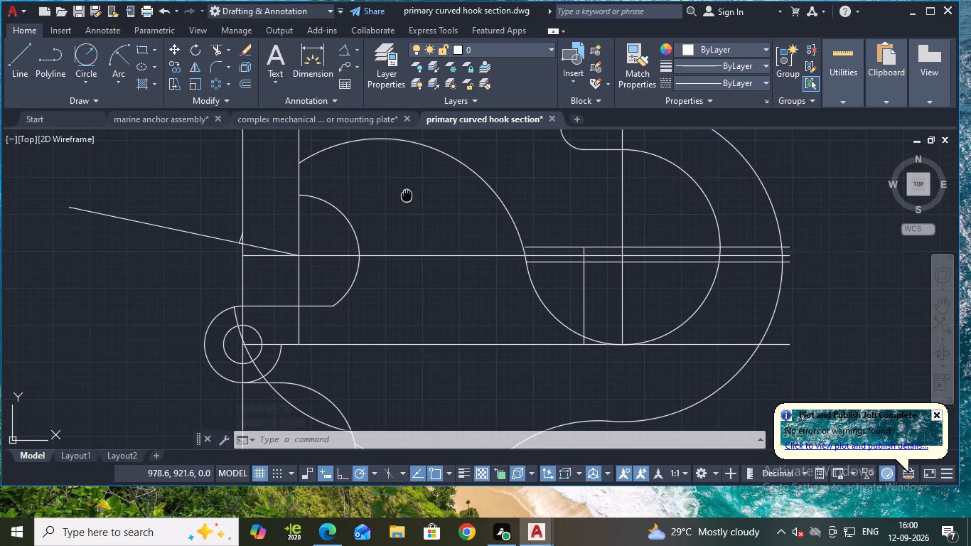
key(Escape)
click(23, 48)
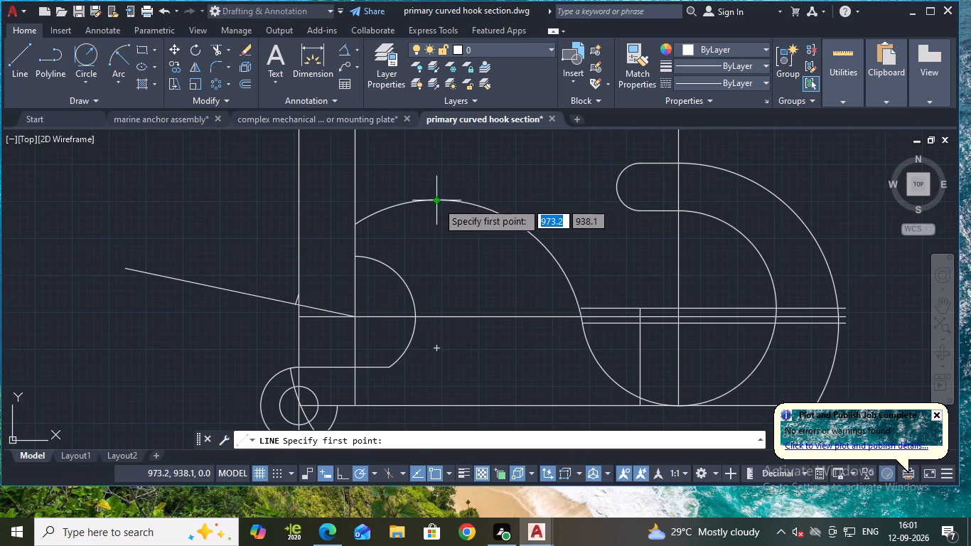
click(437, 202)
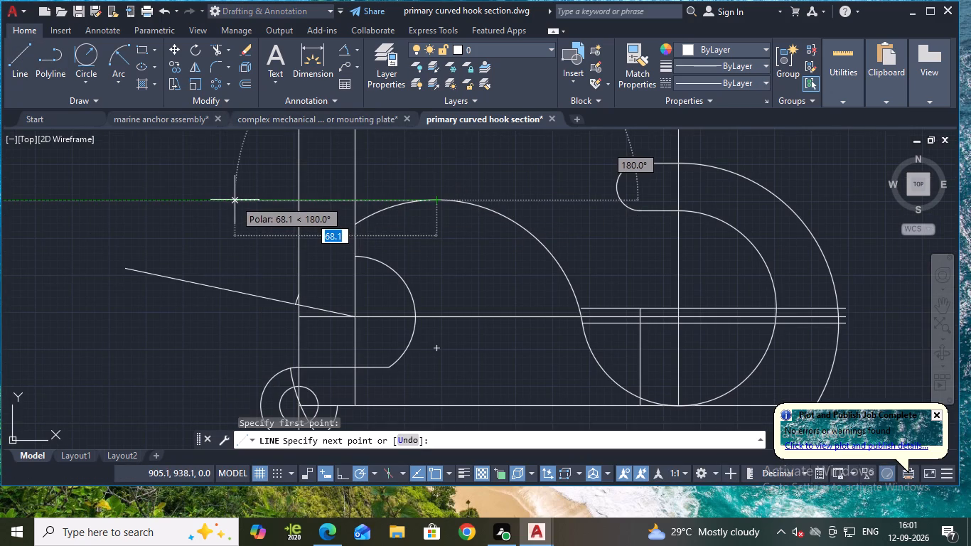
click(234, 200)
key(Escape)
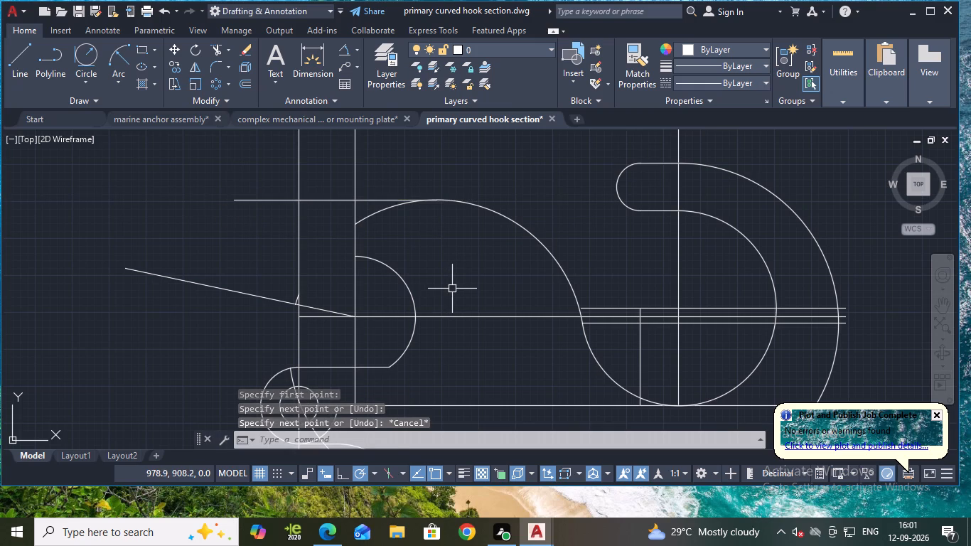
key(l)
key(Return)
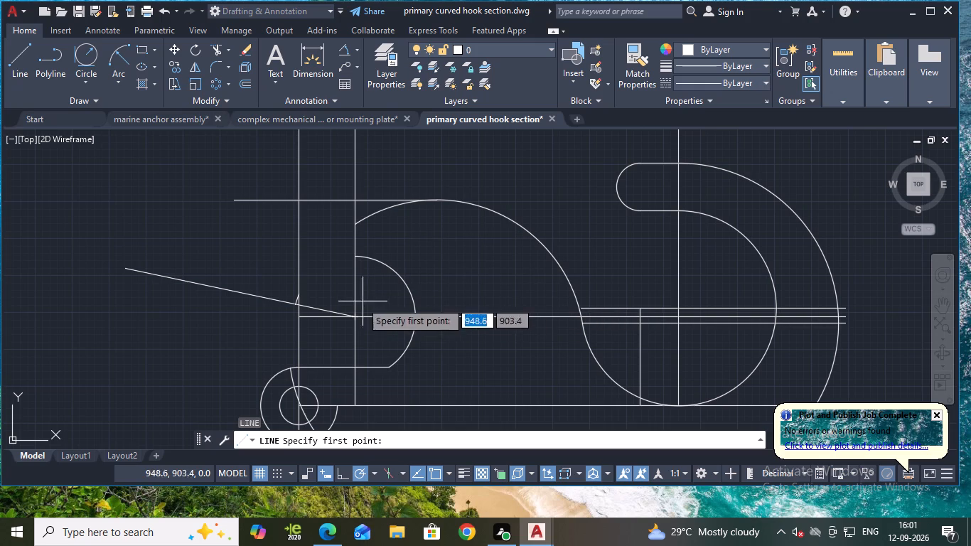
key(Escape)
Erase the short leftover segment of the 50 mm circle between the slanted line and the outer vertical line.
scroll(336, 302, up, 2)
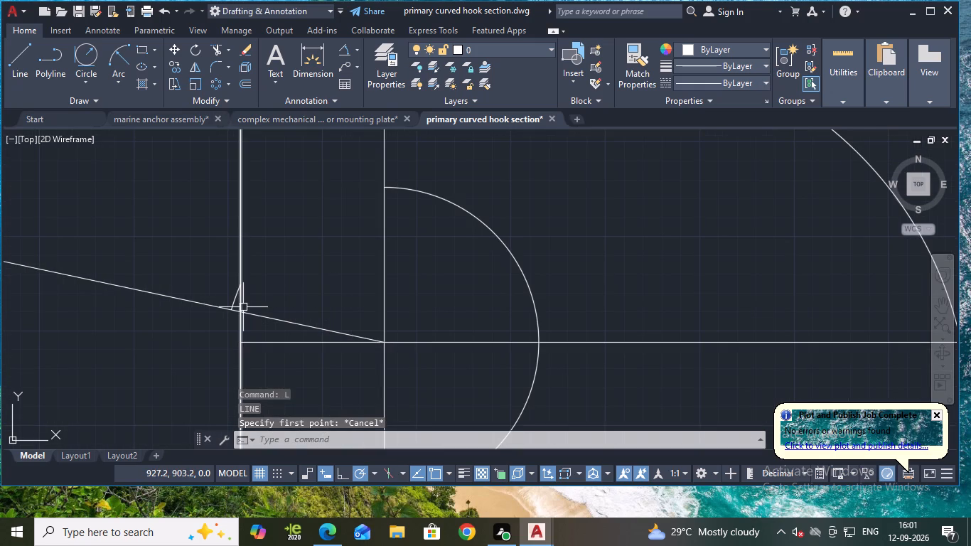
scroll(301, 296, down, 2)
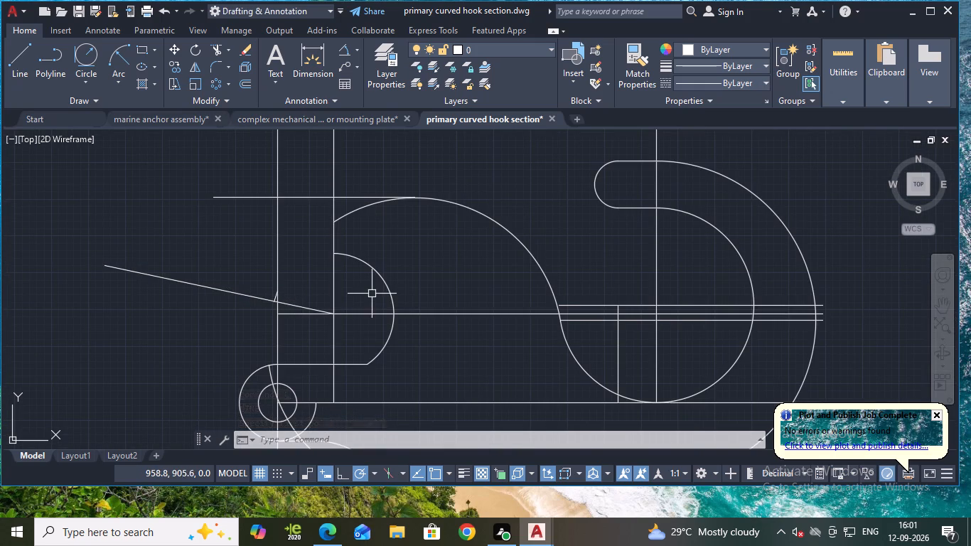
scroll(242, 306, up, 3)
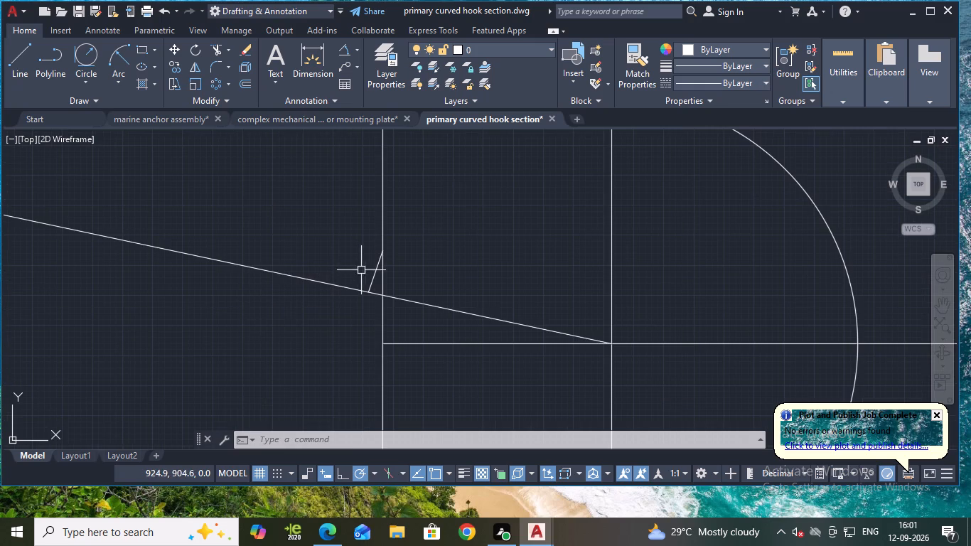
click(369, 282)
key(e)
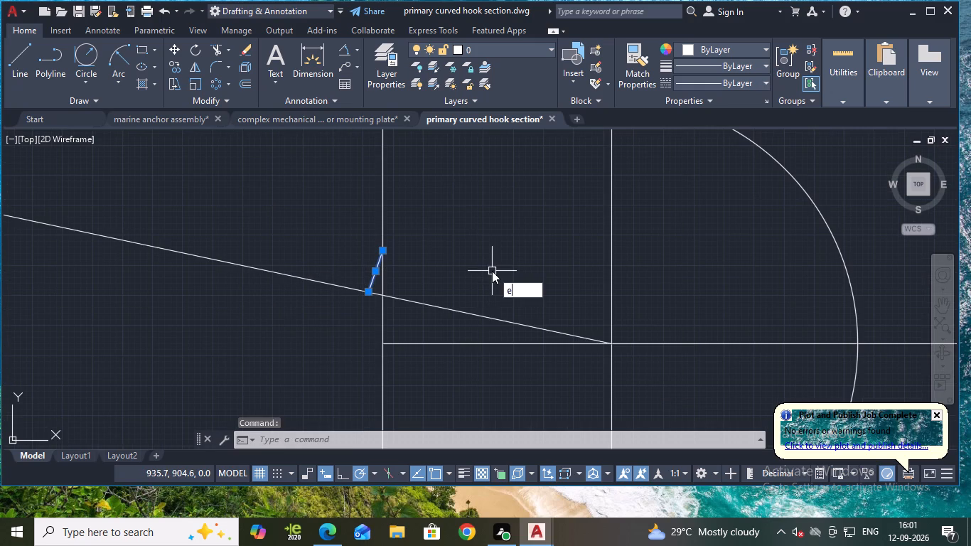
key(Return)
Trim the 50 mm arc's end beneath the horizontal line so the curve starts at its top tangent point.
scroll(492, 271, down, 4)
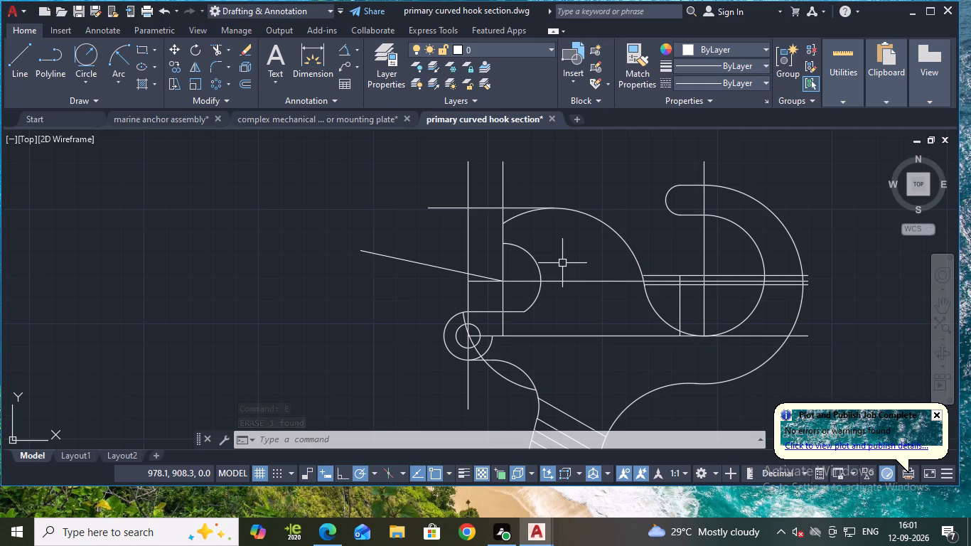
text(tr)
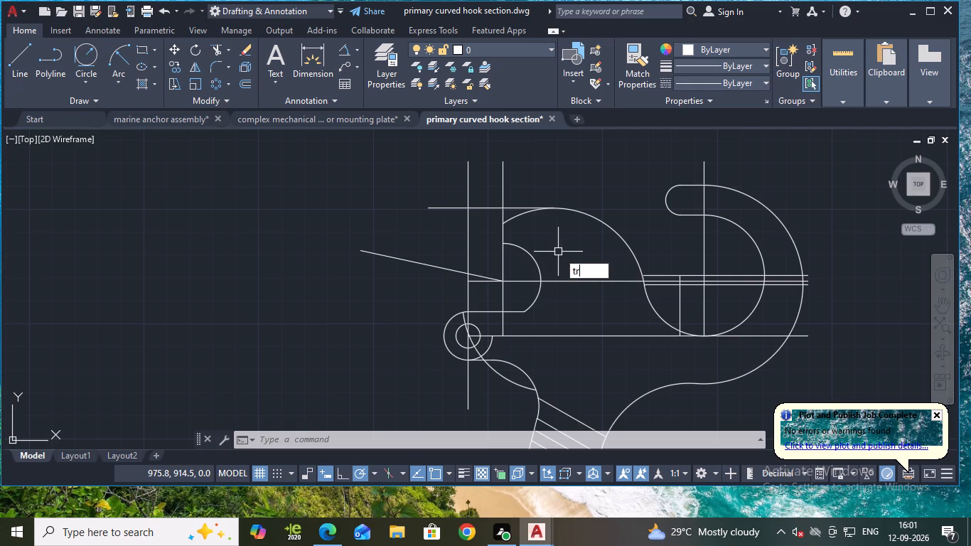
key(Return)
click(522, 218)
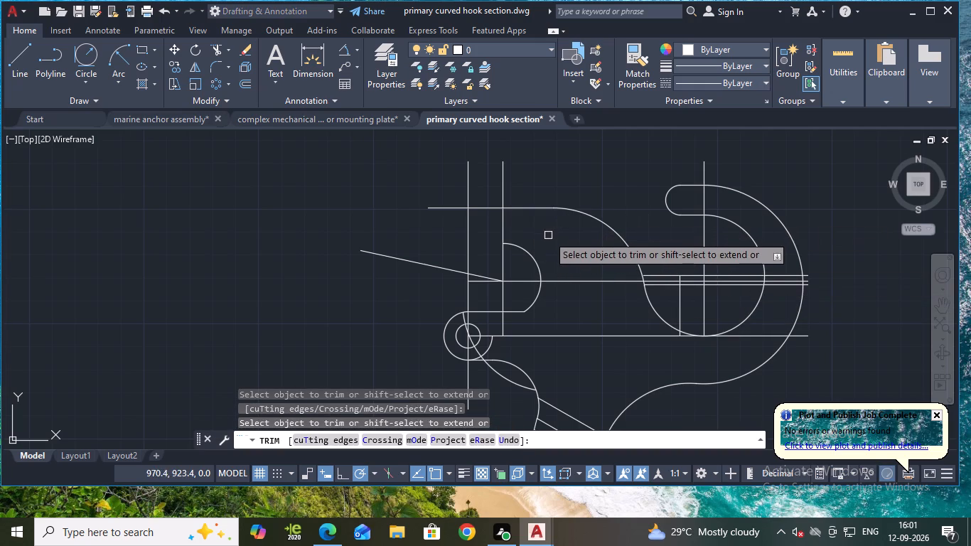
key(Escape)
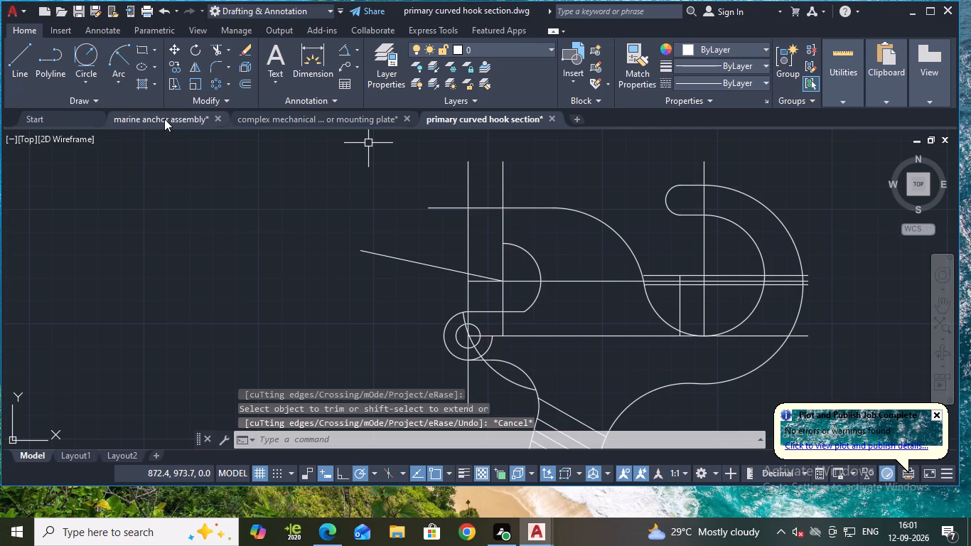
Draw a 13 mm line from the 20.5 mm arc's centre along the slanted line.
click(25, 55)
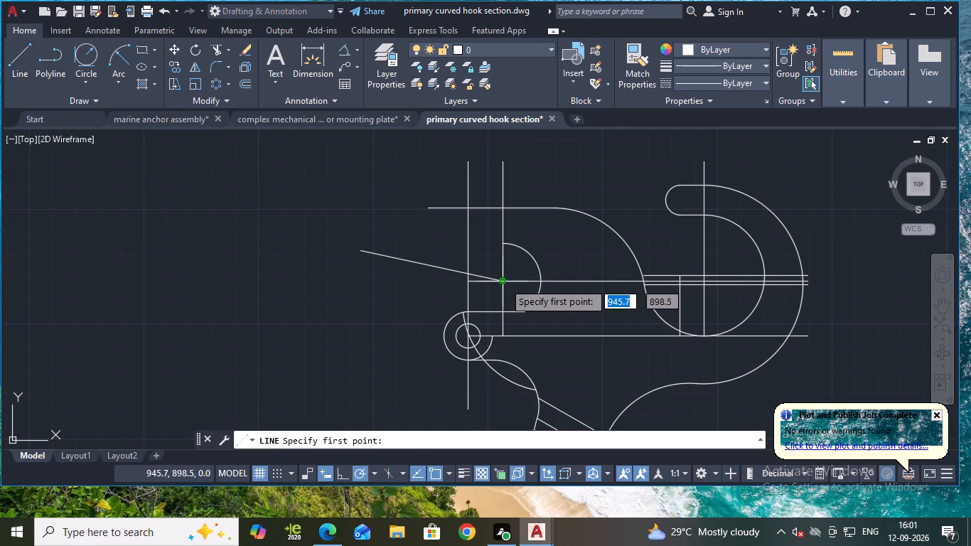
click(504, 282)
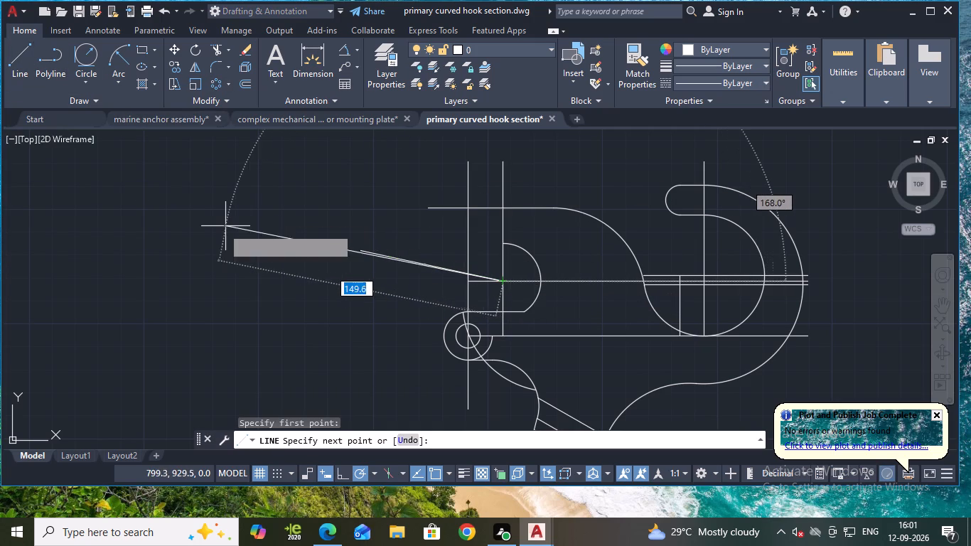
text(13)
key(Return)
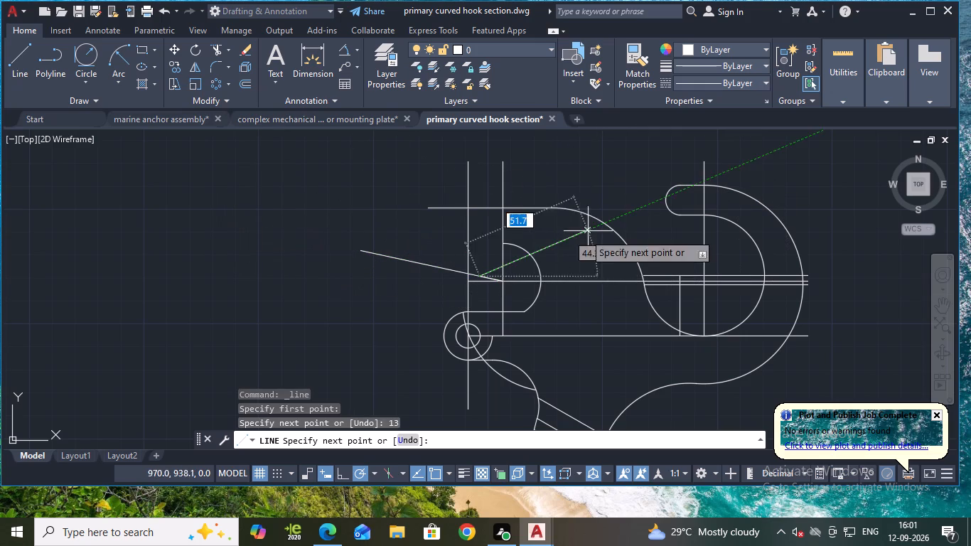
scroll(498, 225, up, 2)
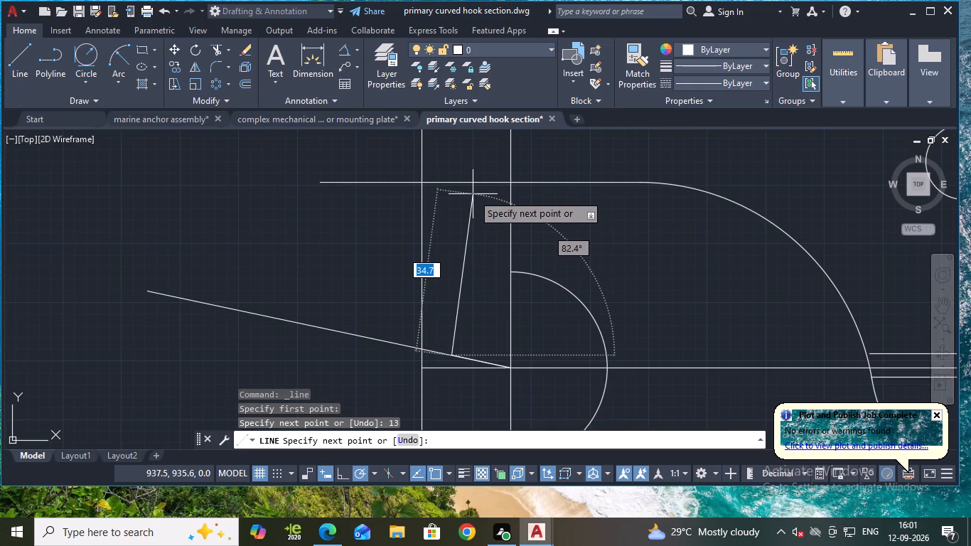
key(Escape)
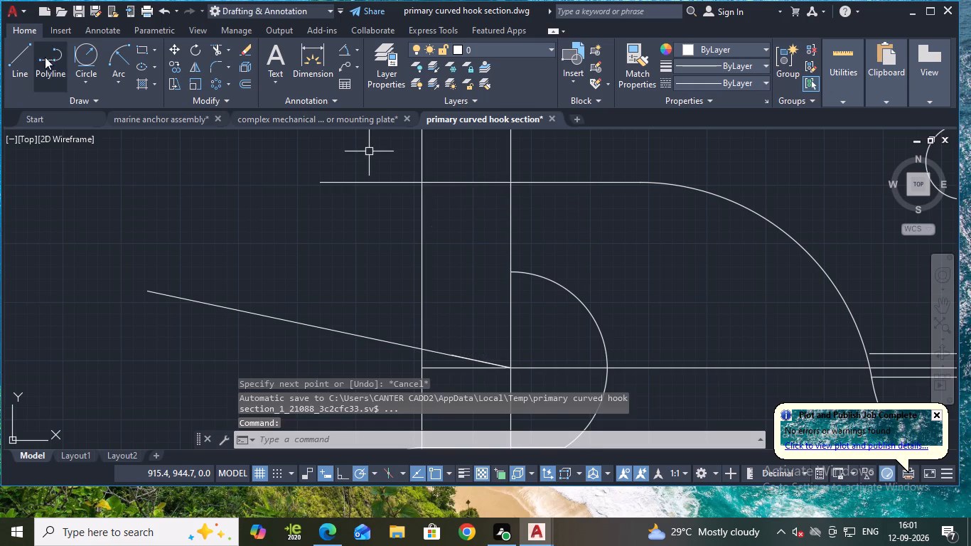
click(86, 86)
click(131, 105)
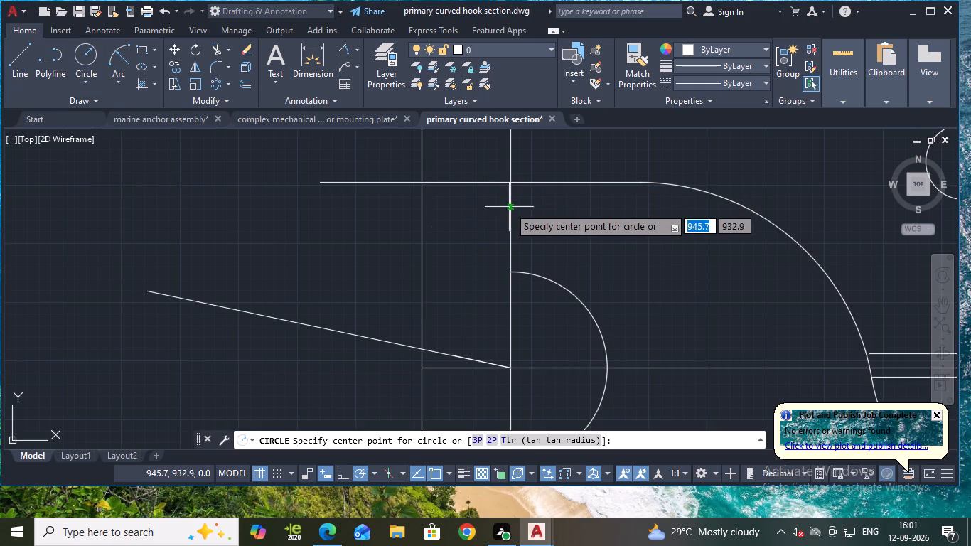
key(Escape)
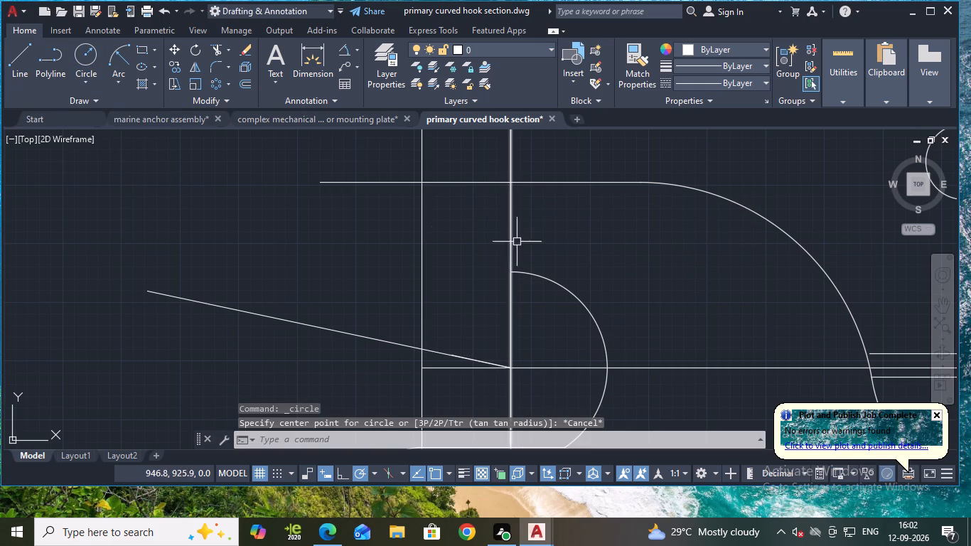
Trim the vertical line through the 20.5 mm arc's centre inside that arc and above the horizontal tangent line.
text(tr)
key(Return)
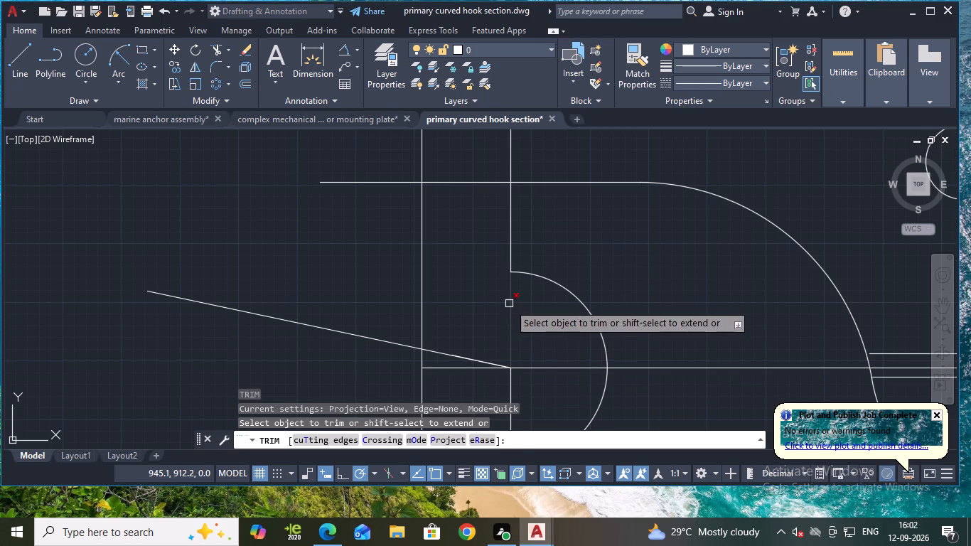
click(510, 304)
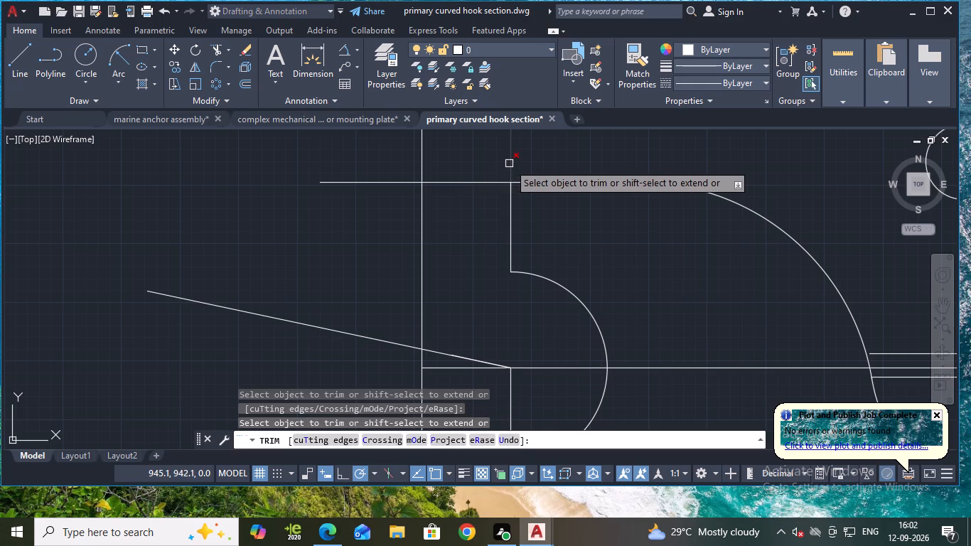
click(510, 164)
key(Escape)
Draw an 8 mm radius circle centred on the midpoint of the vertical segment between the horizontal tangent line and the 20.5 mm arc.
click(93, 56)
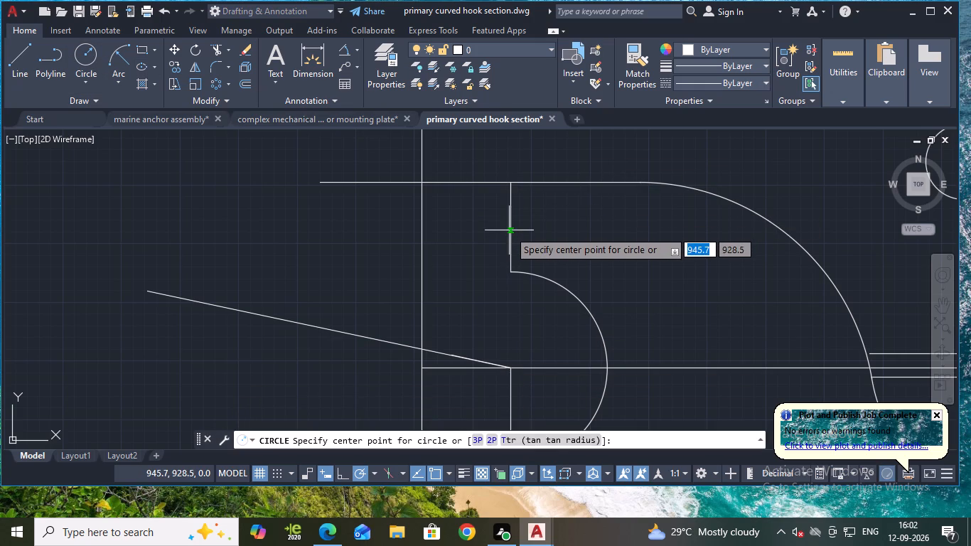
click(509, 228)
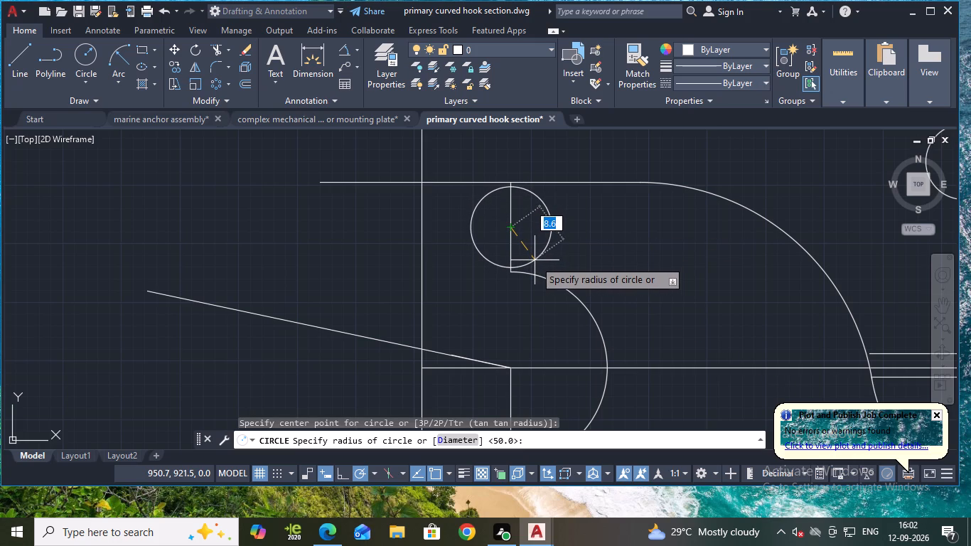
key(8)
key(Return)
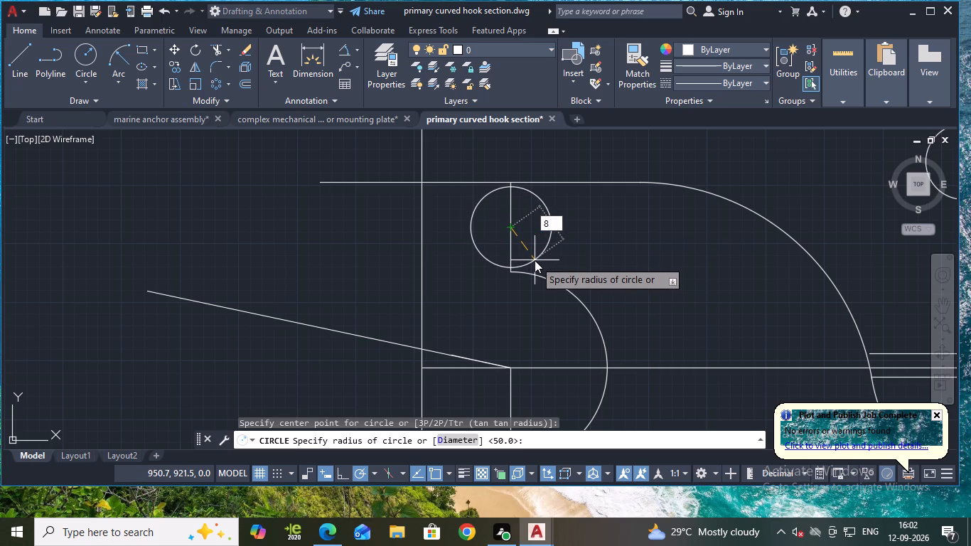
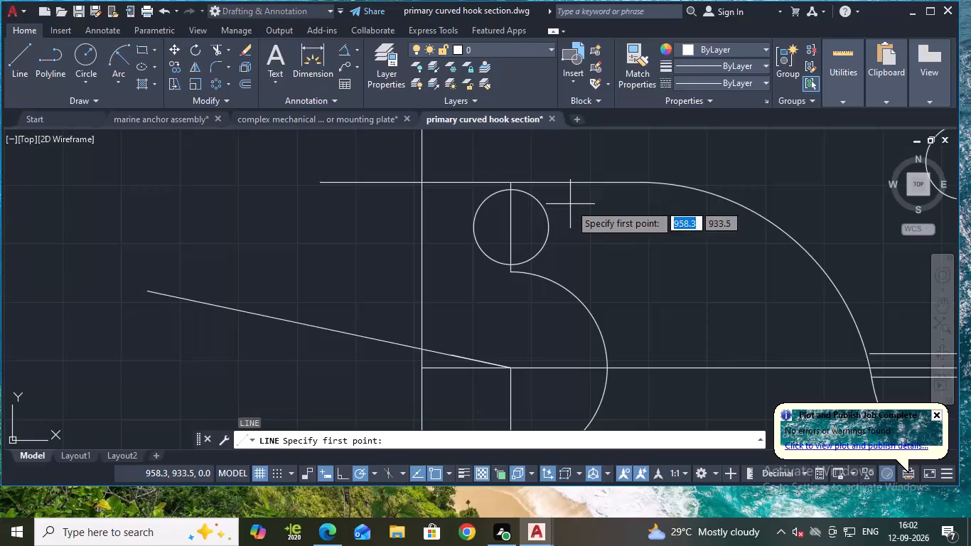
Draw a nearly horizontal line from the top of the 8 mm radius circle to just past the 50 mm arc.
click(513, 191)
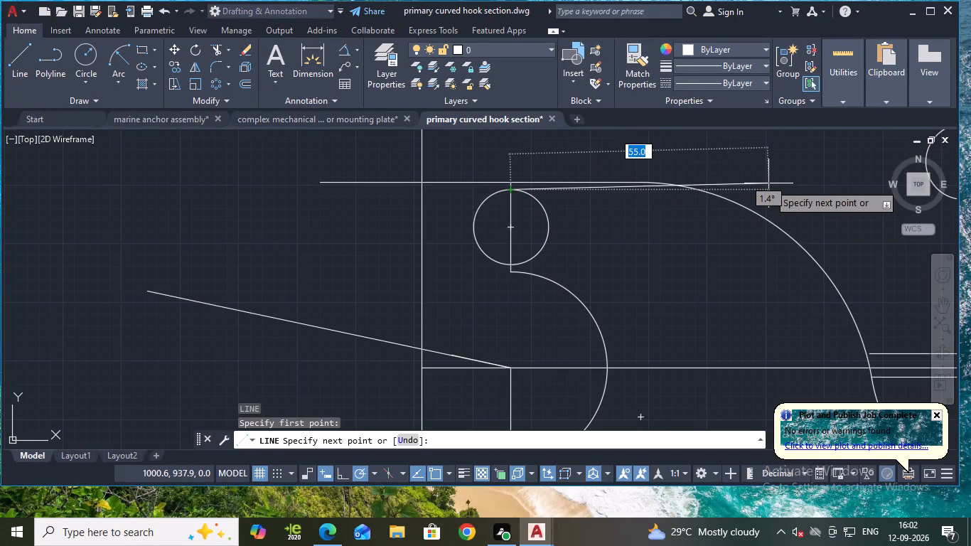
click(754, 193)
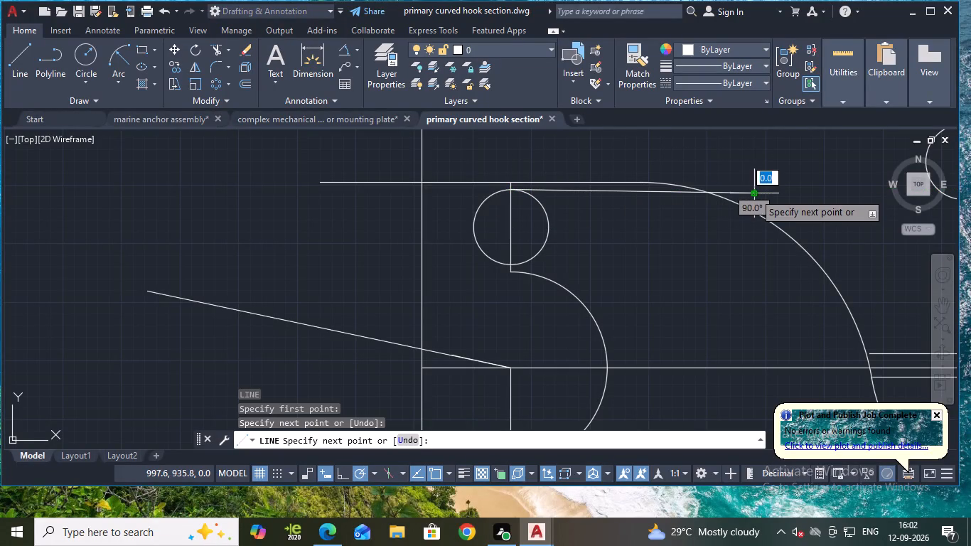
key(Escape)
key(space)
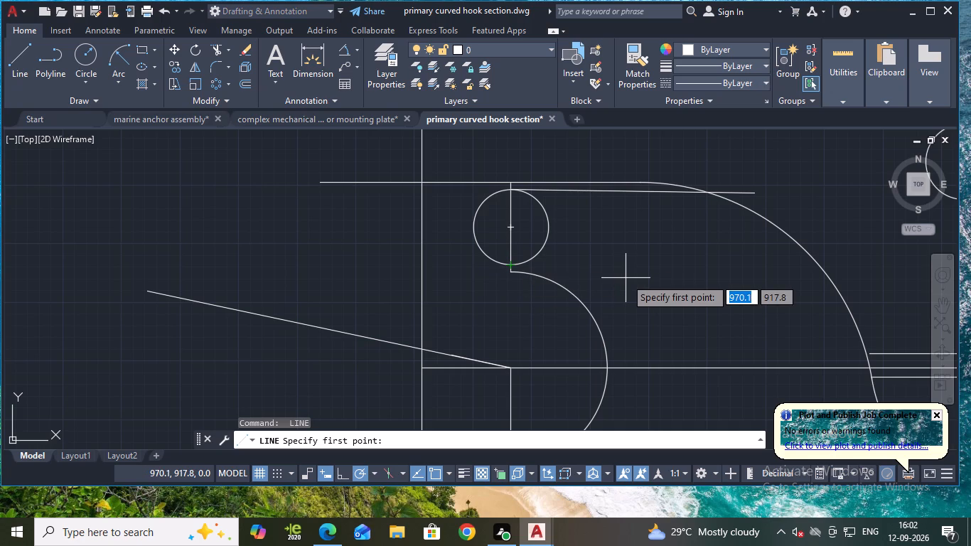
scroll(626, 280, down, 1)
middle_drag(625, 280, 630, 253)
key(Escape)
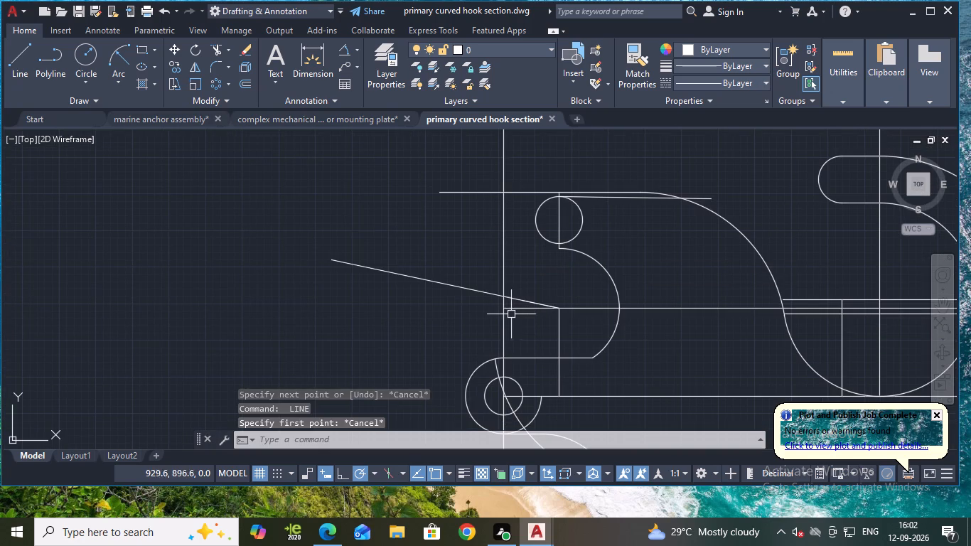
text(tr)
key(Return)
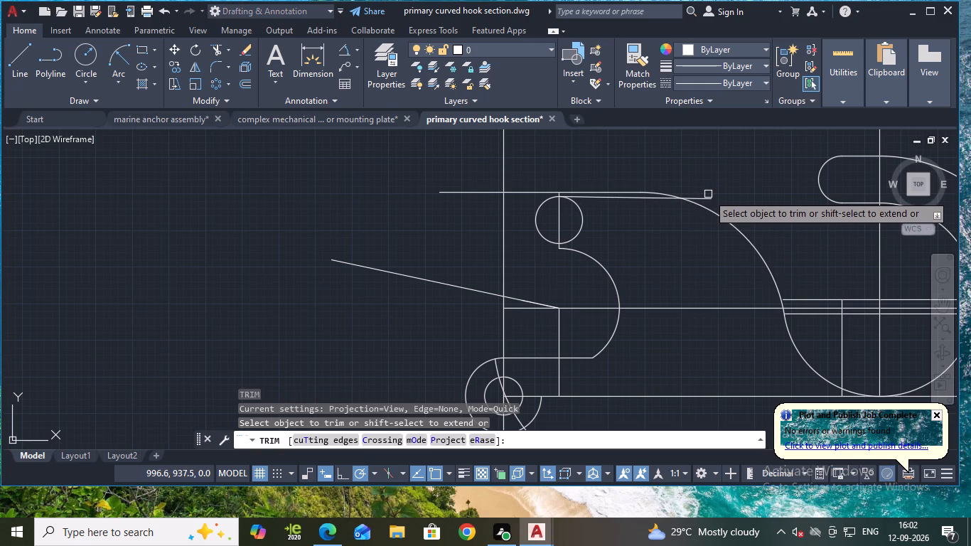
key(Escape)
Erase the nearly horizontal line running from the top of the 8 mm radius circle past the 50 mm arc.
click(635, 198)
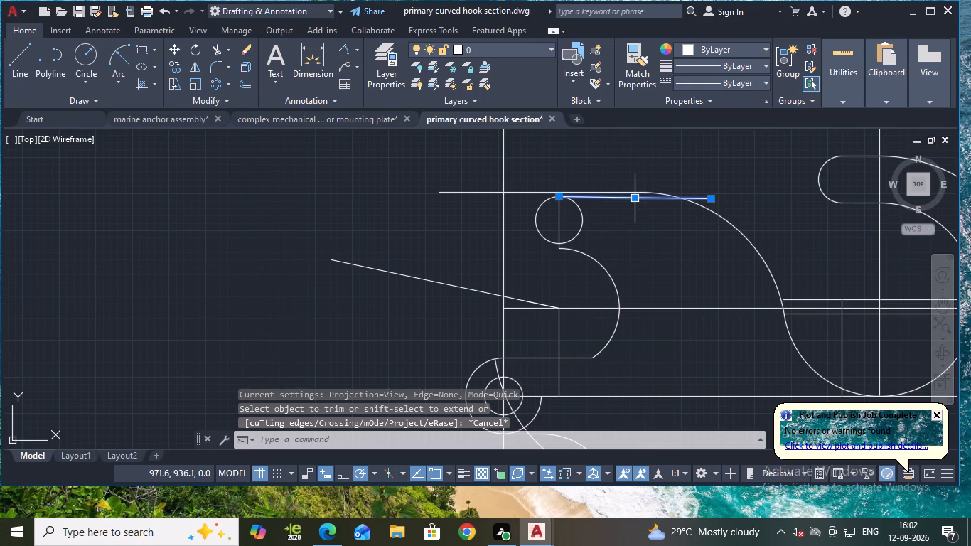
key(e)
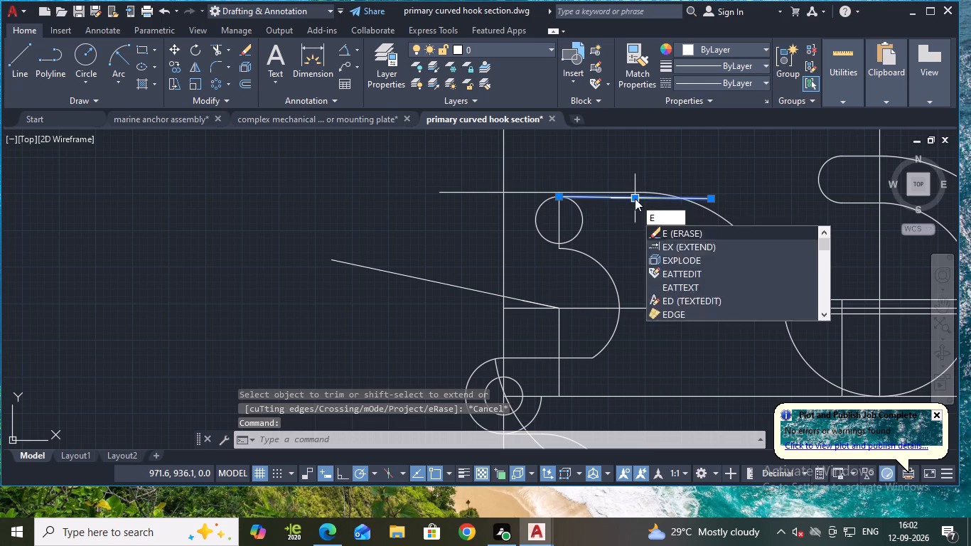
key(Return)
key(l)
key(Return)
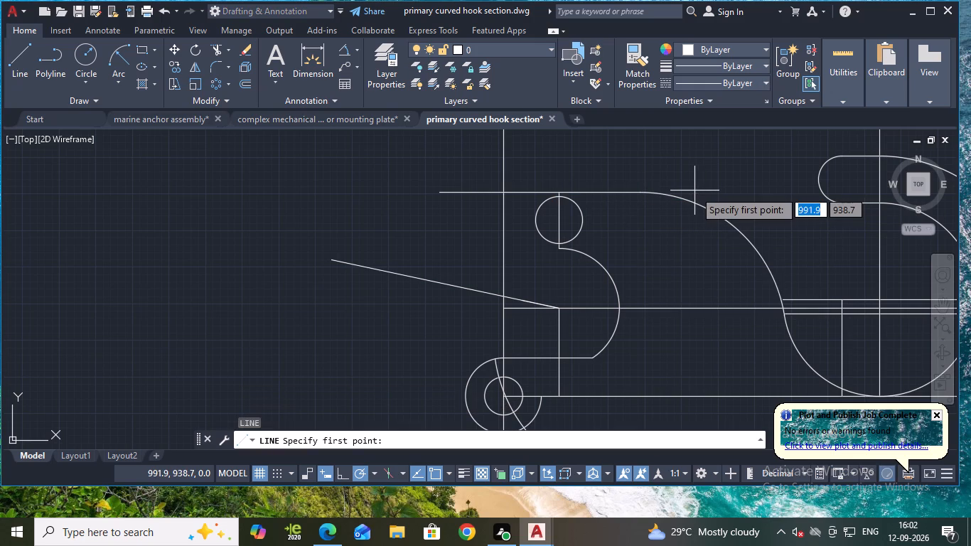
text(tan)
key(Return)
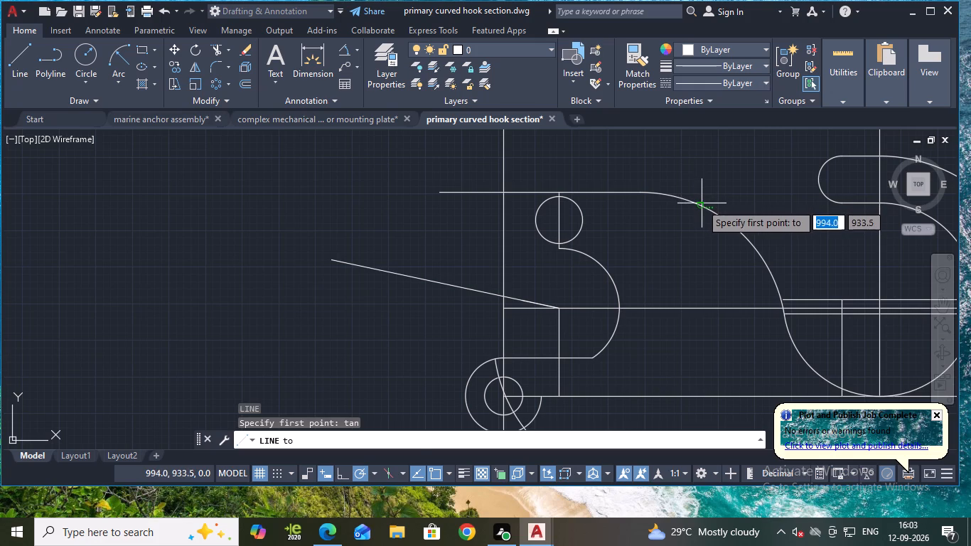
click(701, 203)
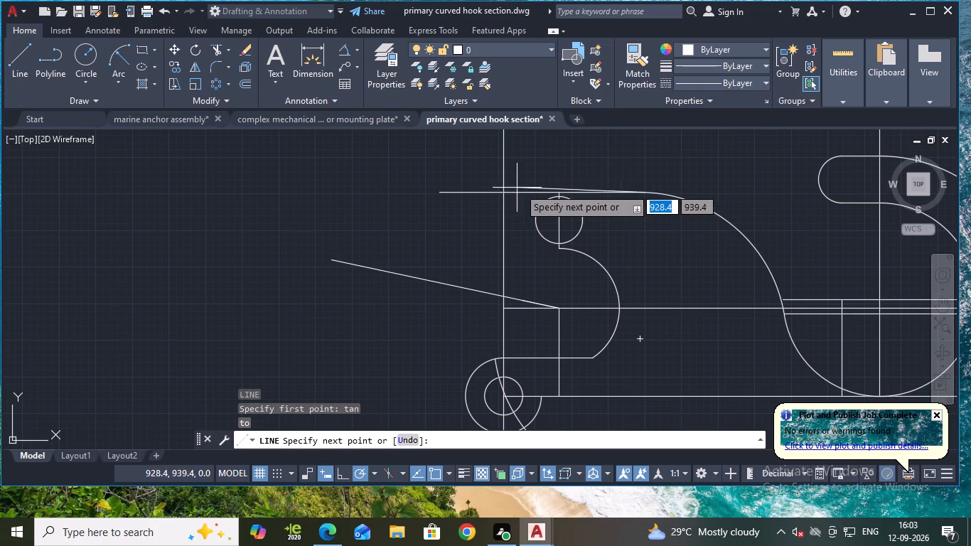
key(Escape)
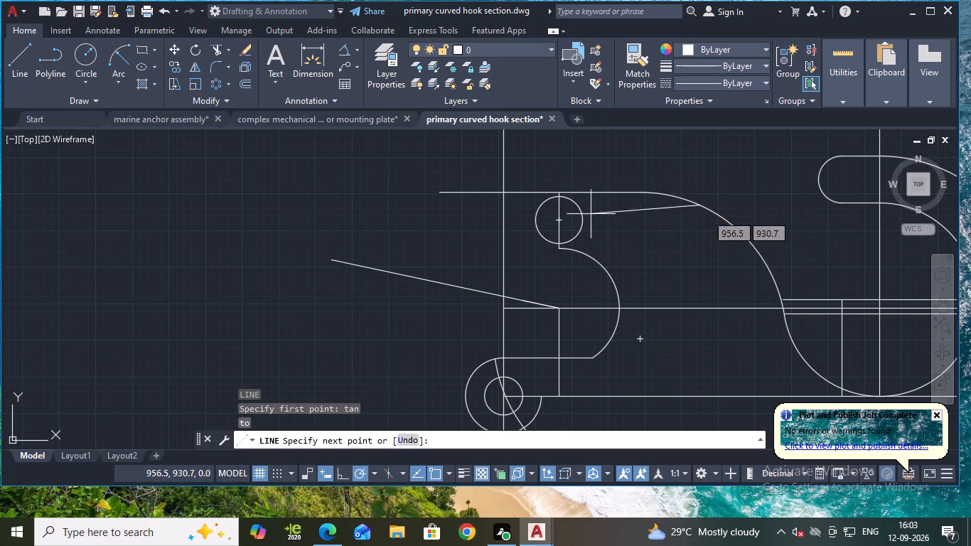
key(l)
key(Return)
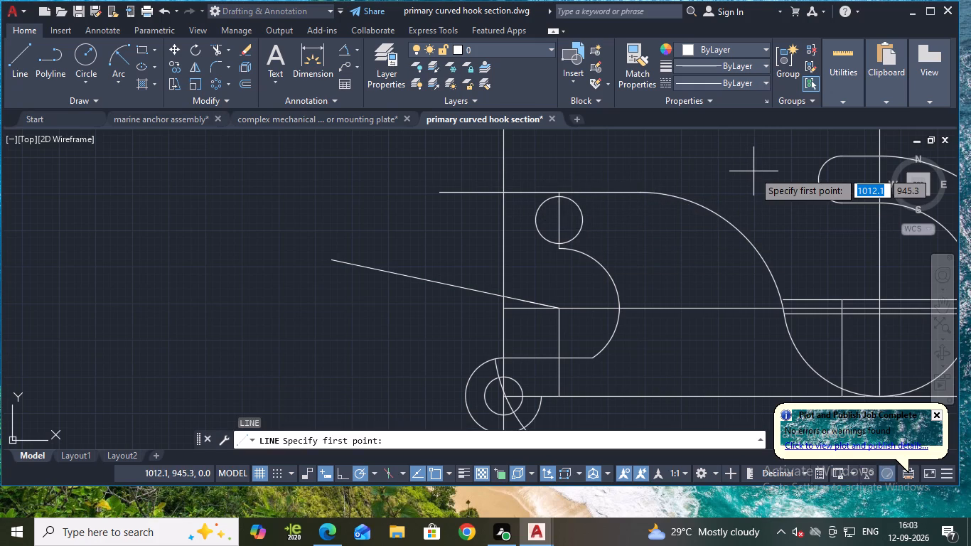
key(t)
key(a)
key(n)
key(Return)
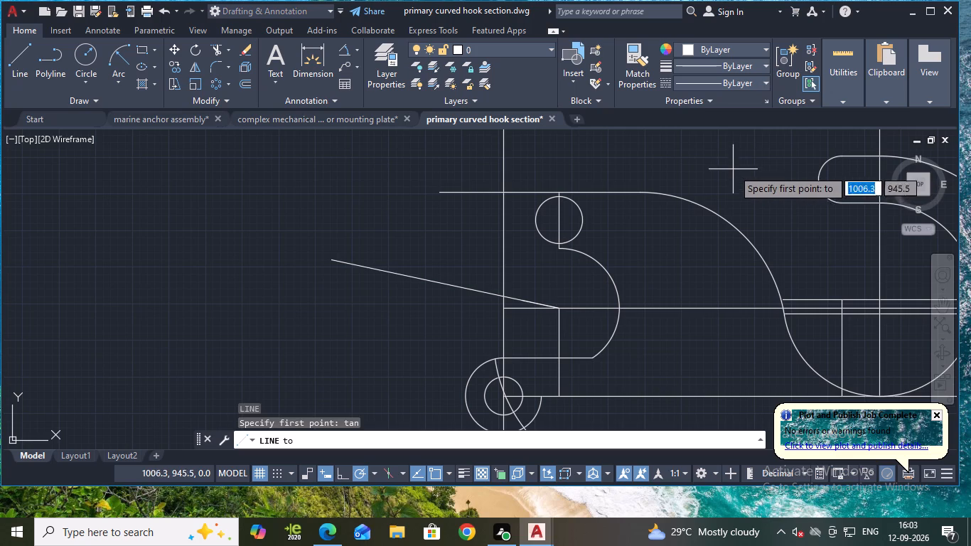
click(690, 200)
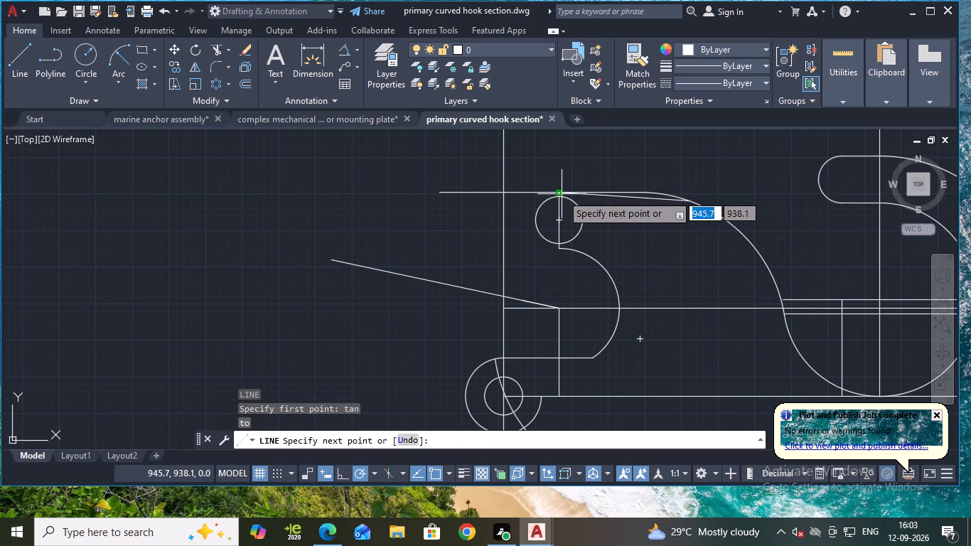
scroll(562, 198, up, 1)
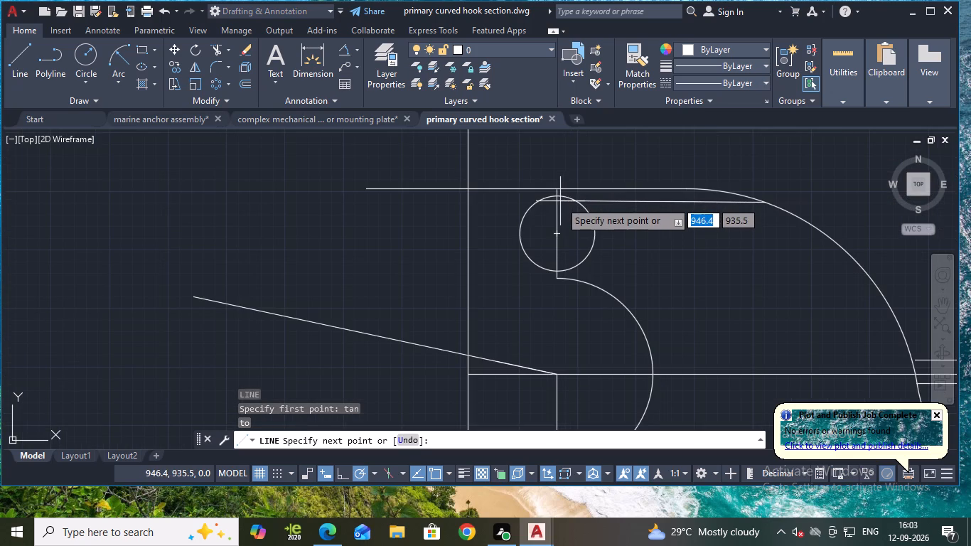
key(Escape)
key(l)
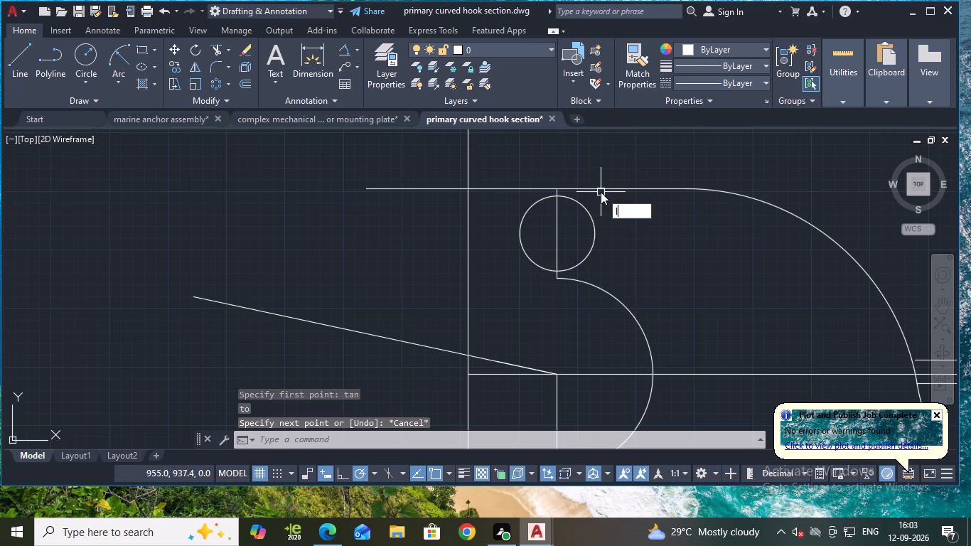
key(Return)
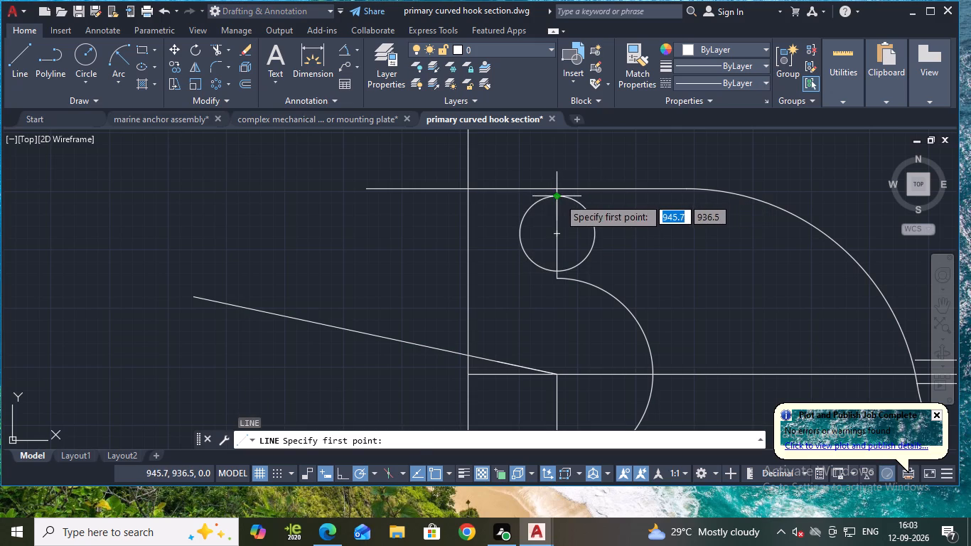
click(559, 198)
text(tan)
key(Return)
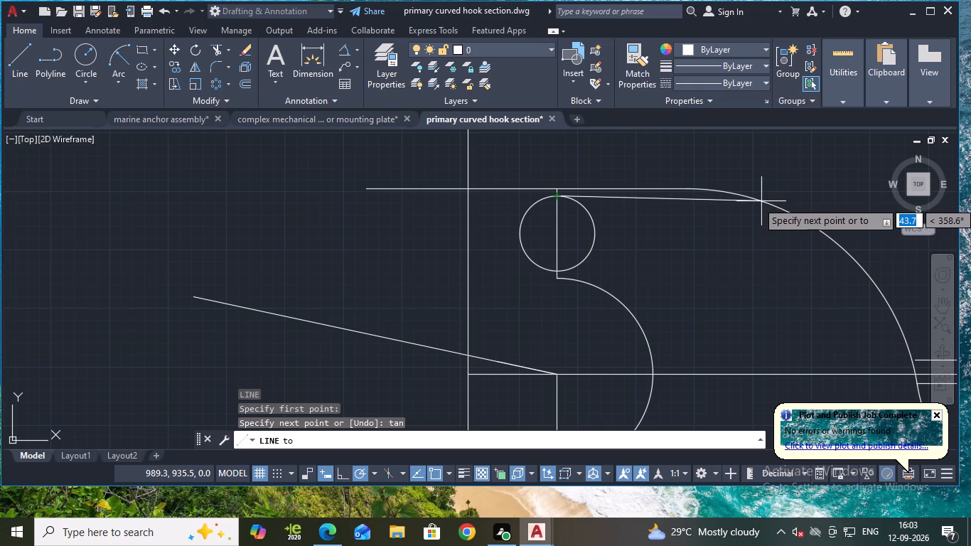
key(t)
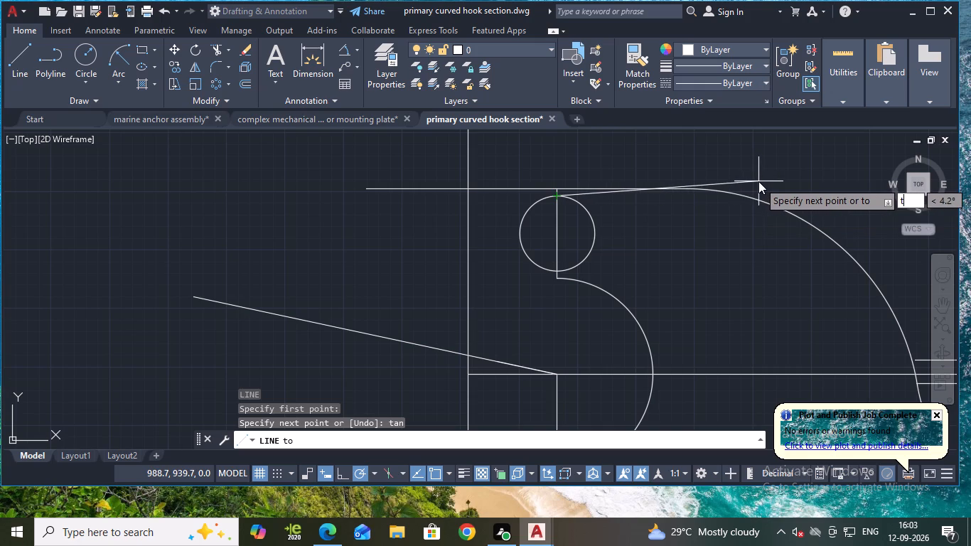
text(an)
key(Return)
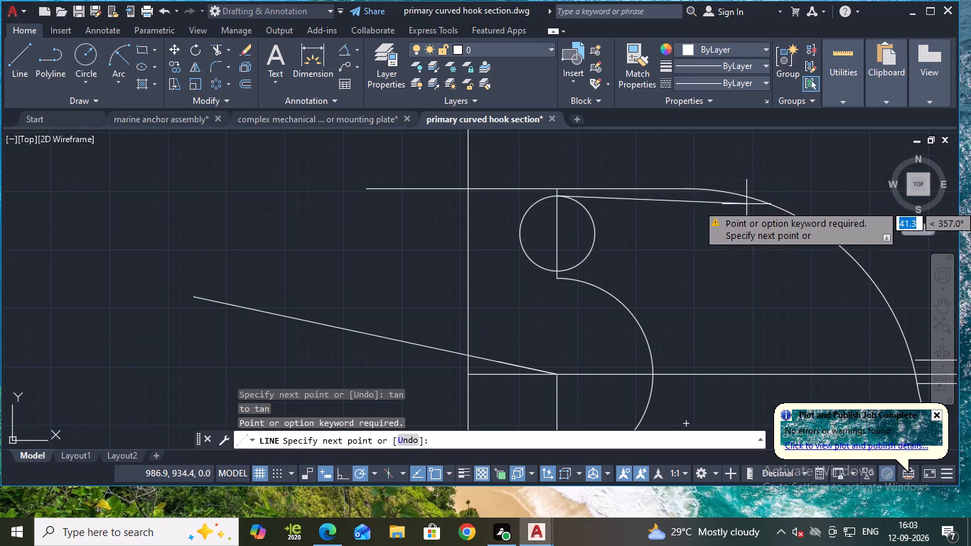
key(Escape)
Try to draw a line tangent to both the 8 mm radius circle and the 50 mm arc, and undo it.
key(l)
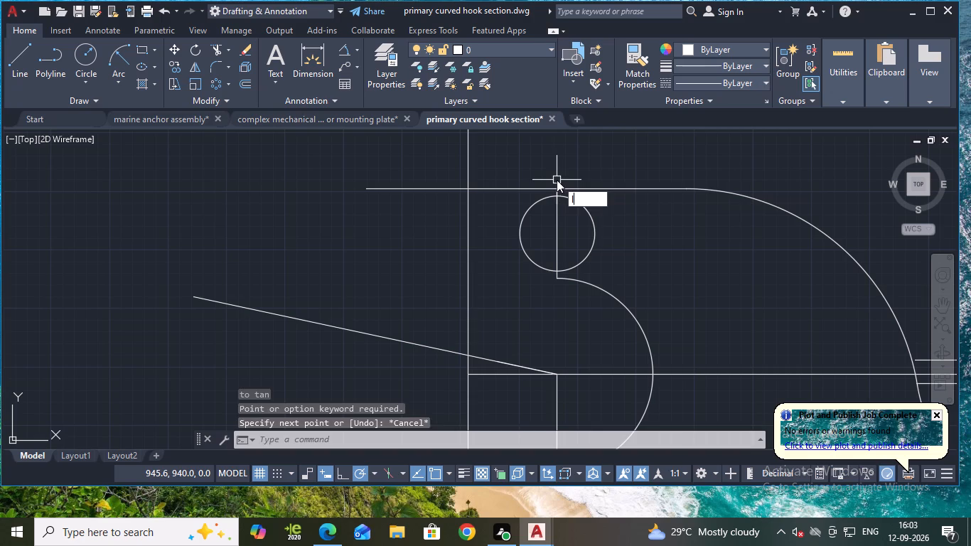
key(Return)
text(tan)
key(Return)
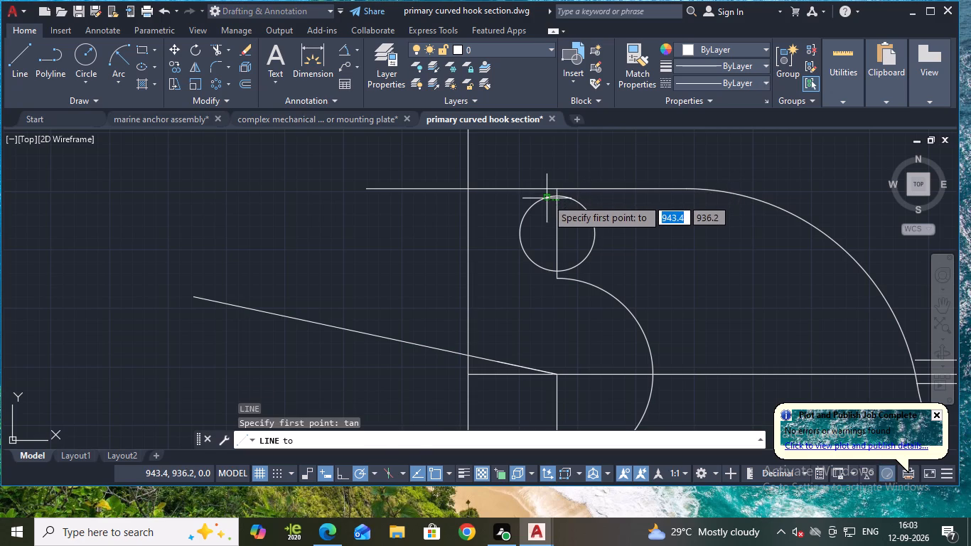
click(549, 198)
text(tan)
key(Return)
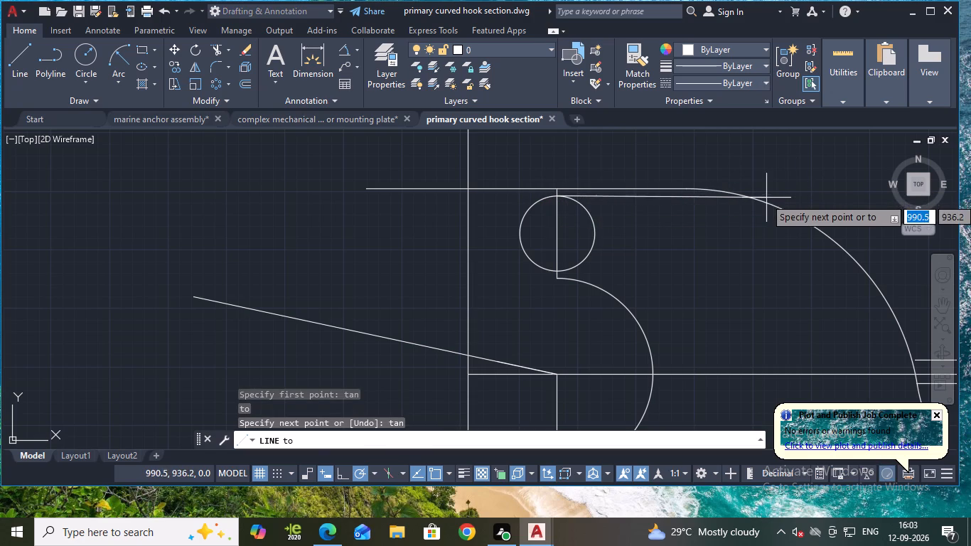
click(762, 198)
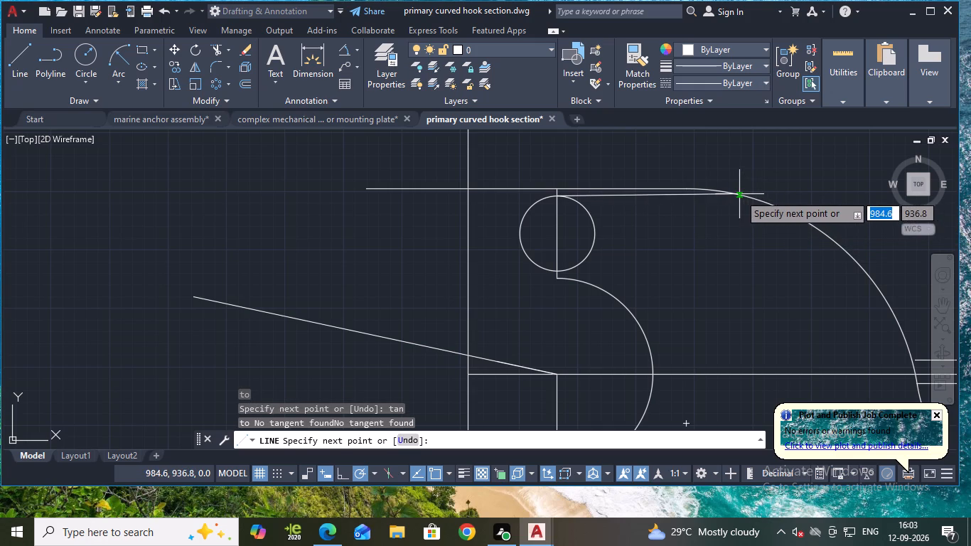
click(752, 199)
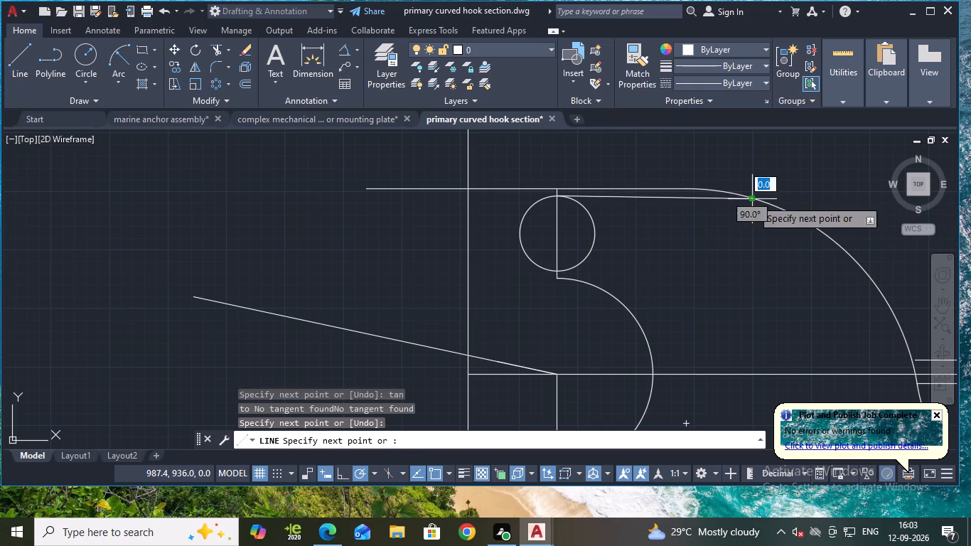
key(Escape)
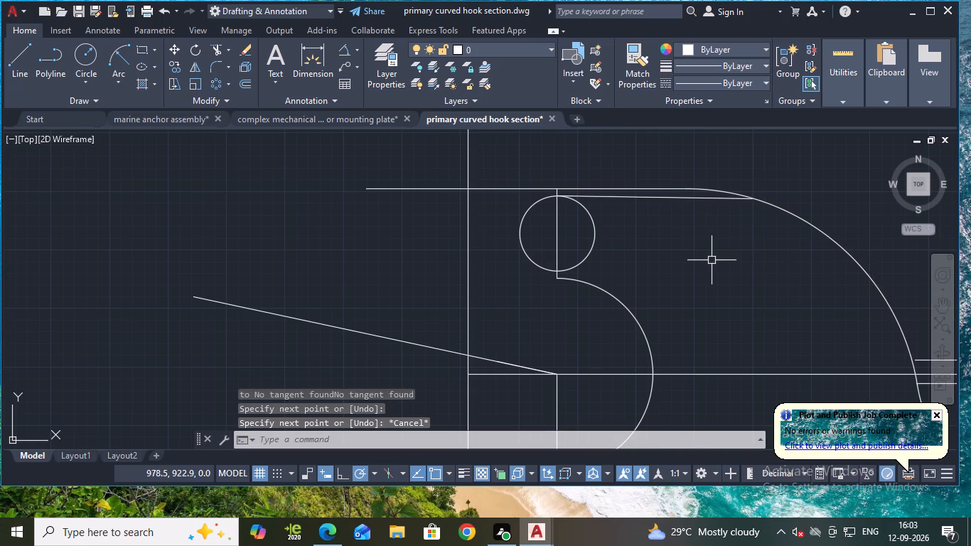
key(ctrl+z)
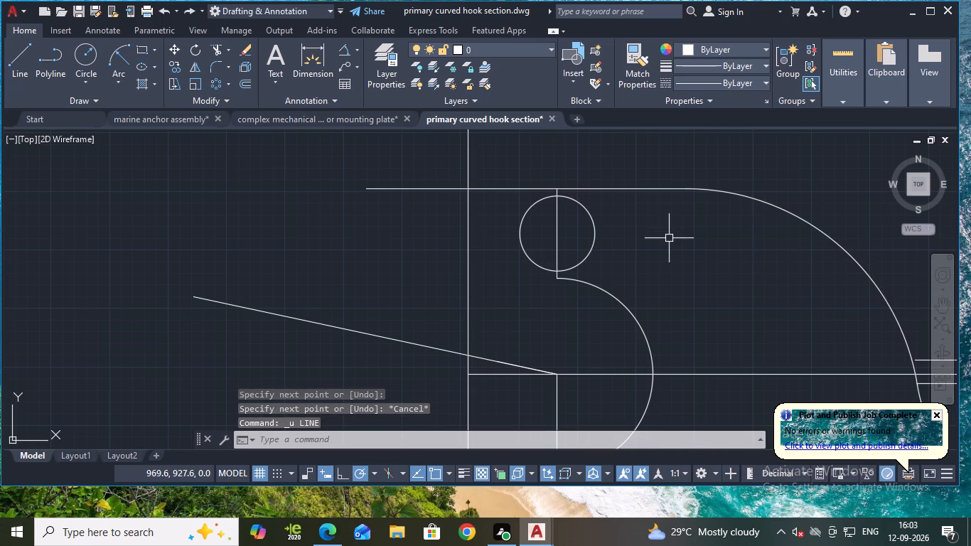
Extend both ends of the 20.5 mm arc around to the long vertical line through the small concentric circles.
scroll(570, 297, down, 1)
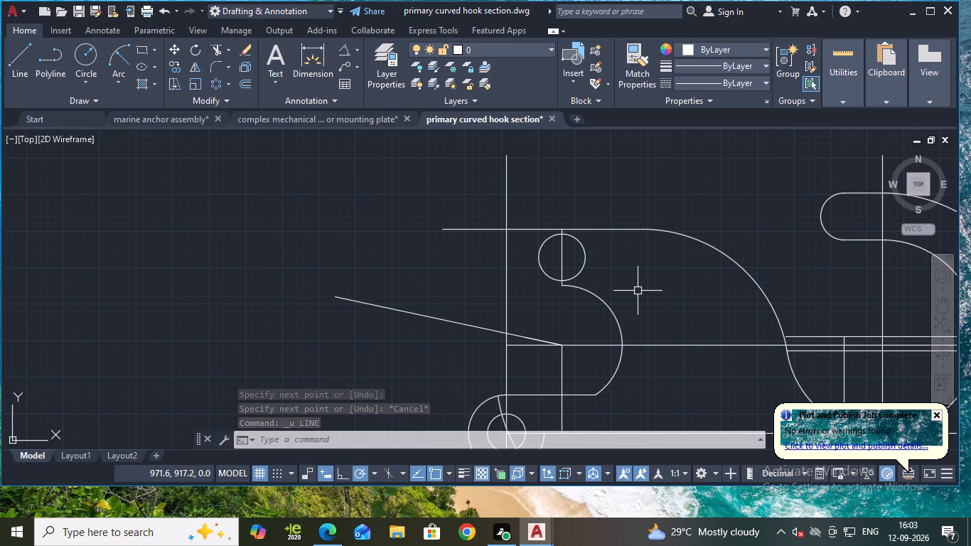
middle_drag(607, 373, 609, 345)
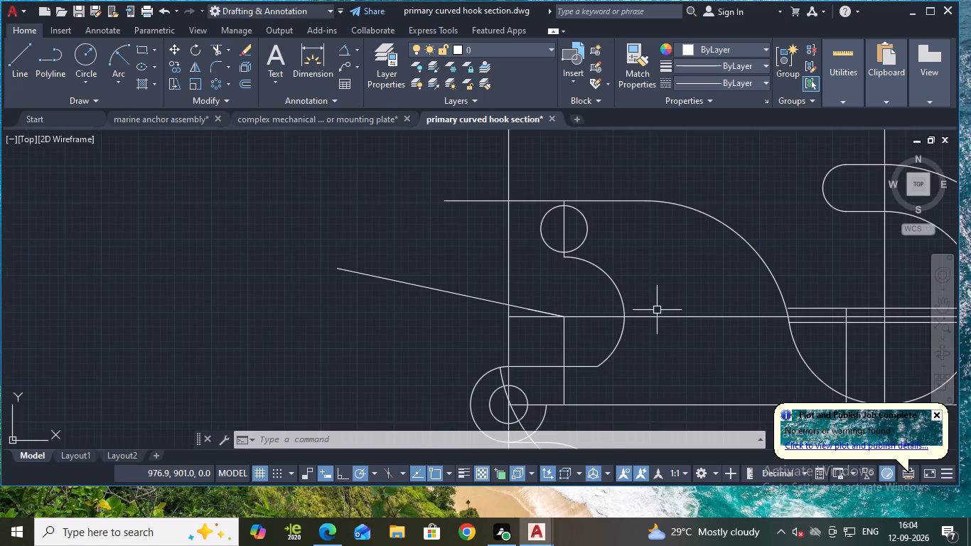
key(e)
key(x)
key(Return)
click(589, 264)
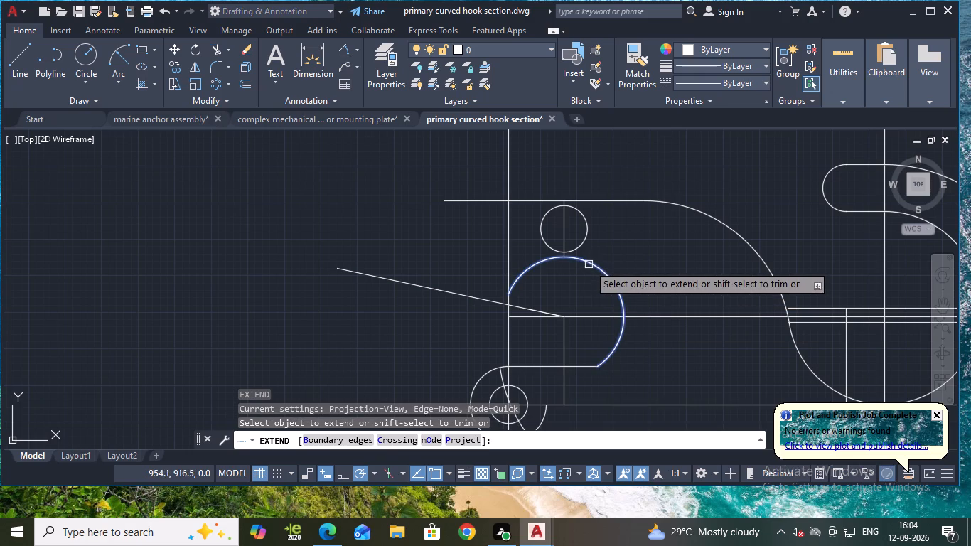
click(611, 360)
click(587, 372)
click(548, 376)
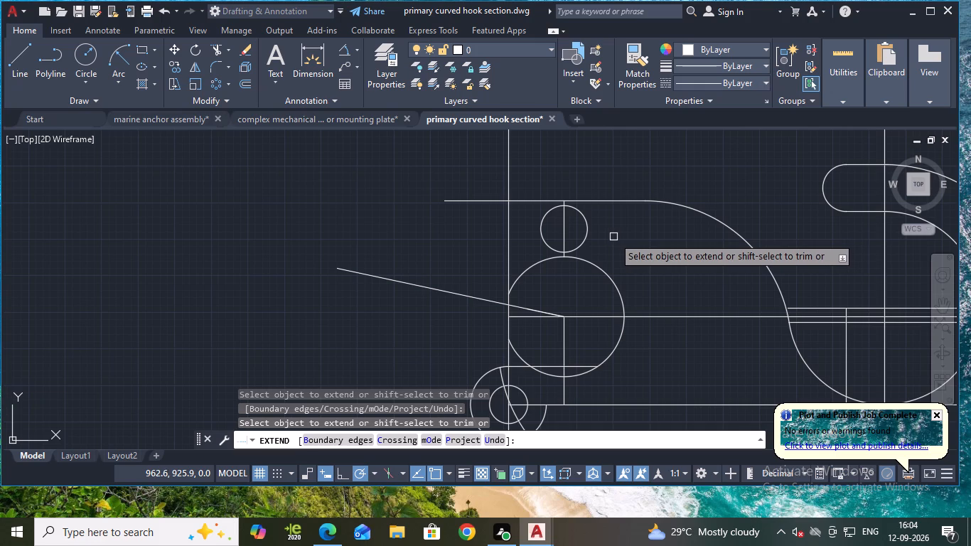
key(Escape)
Delete the 8 mm radius circle and the short vertical segment between the horizontal tangent line and the 20.5 mm arc.
click(586, 230)
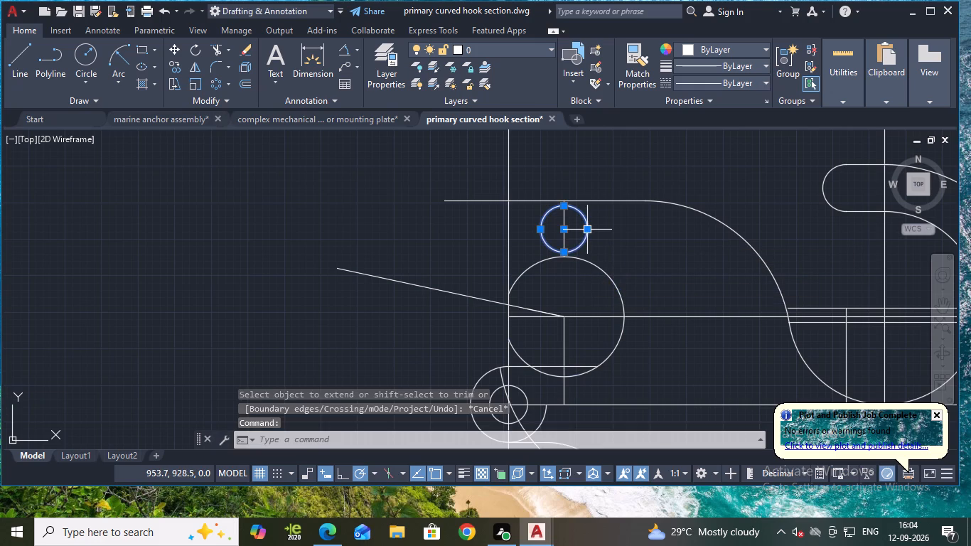
key(Delete)
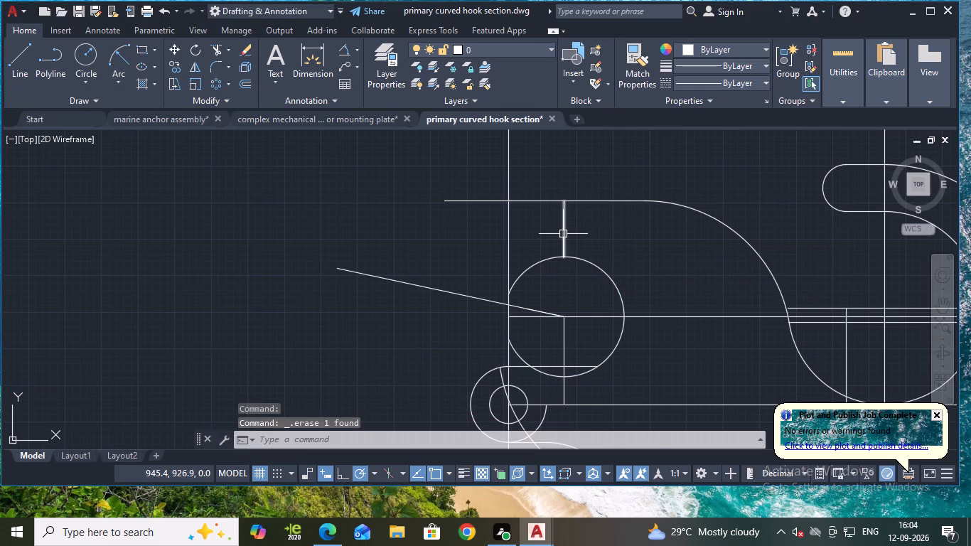
click(563, 234)
key(Delete)
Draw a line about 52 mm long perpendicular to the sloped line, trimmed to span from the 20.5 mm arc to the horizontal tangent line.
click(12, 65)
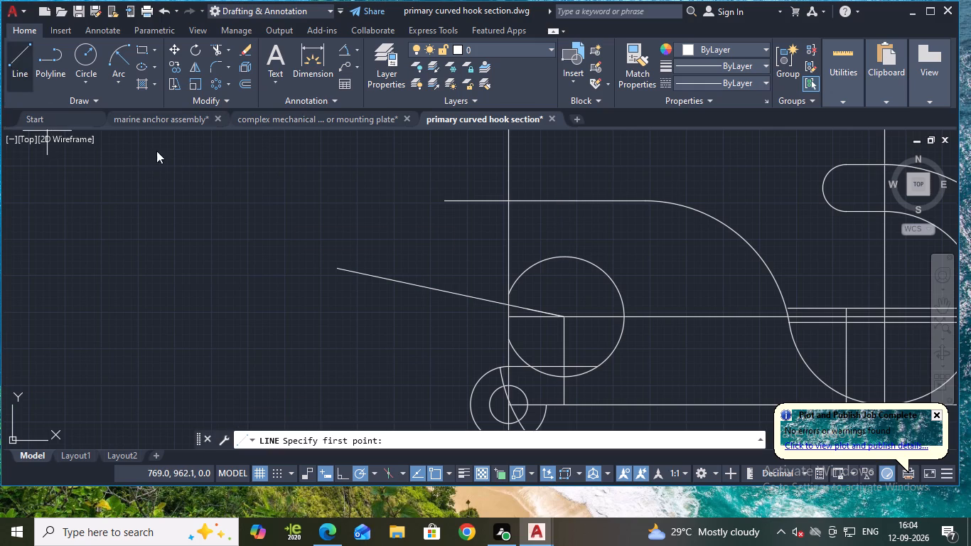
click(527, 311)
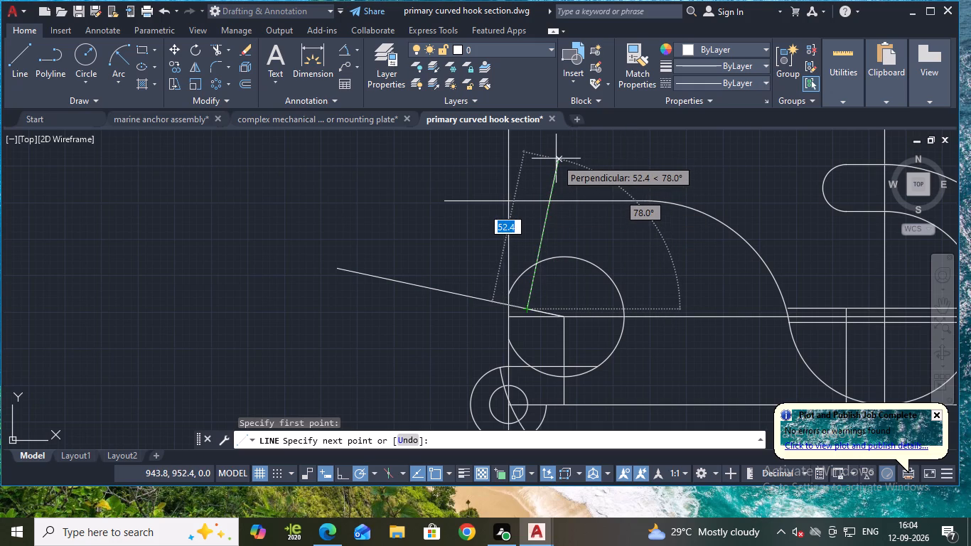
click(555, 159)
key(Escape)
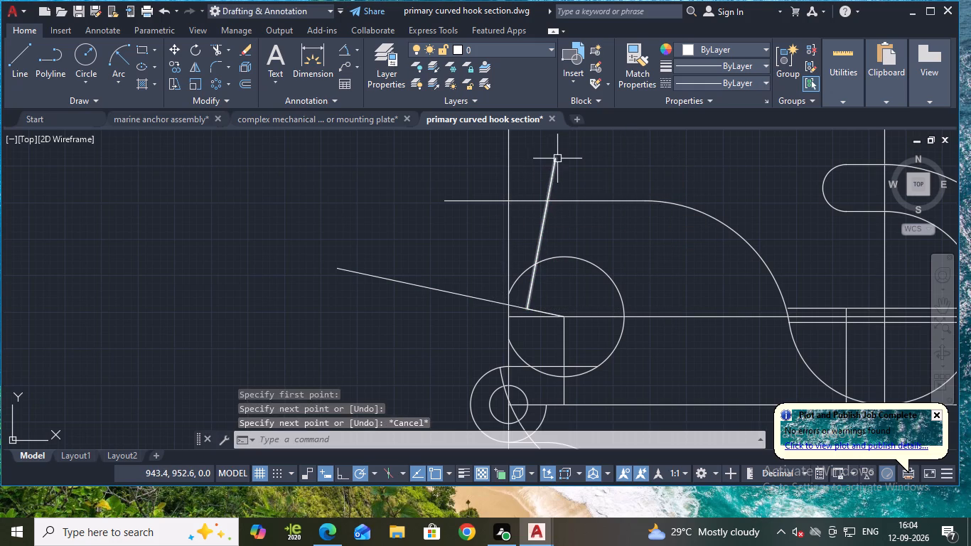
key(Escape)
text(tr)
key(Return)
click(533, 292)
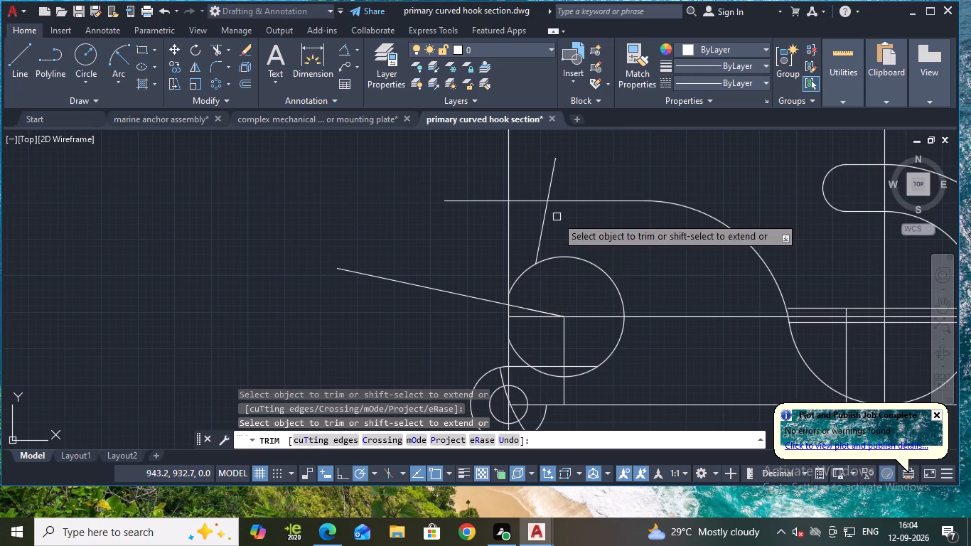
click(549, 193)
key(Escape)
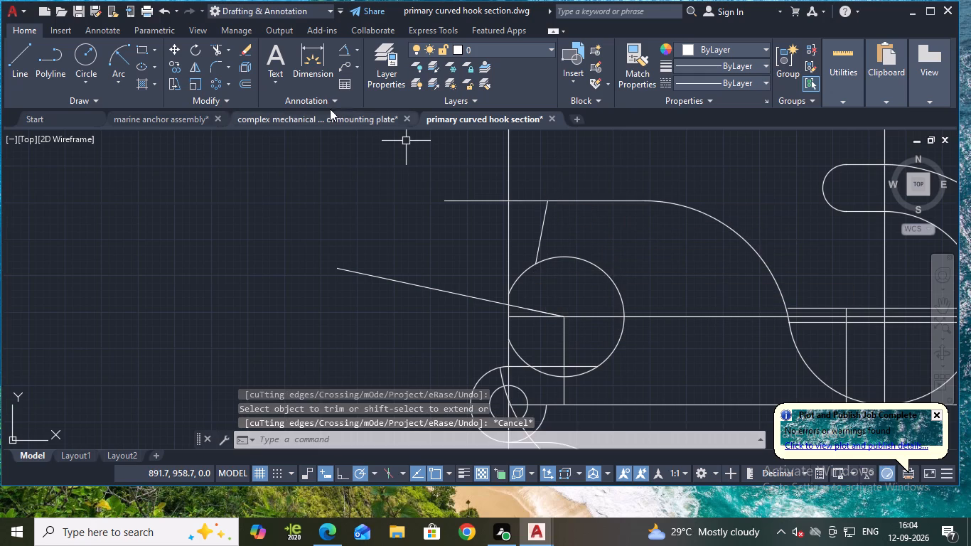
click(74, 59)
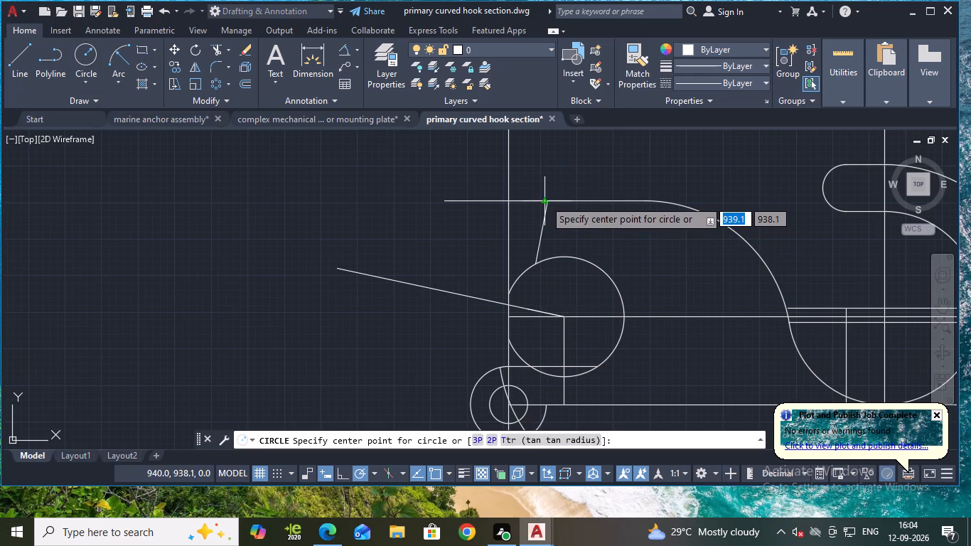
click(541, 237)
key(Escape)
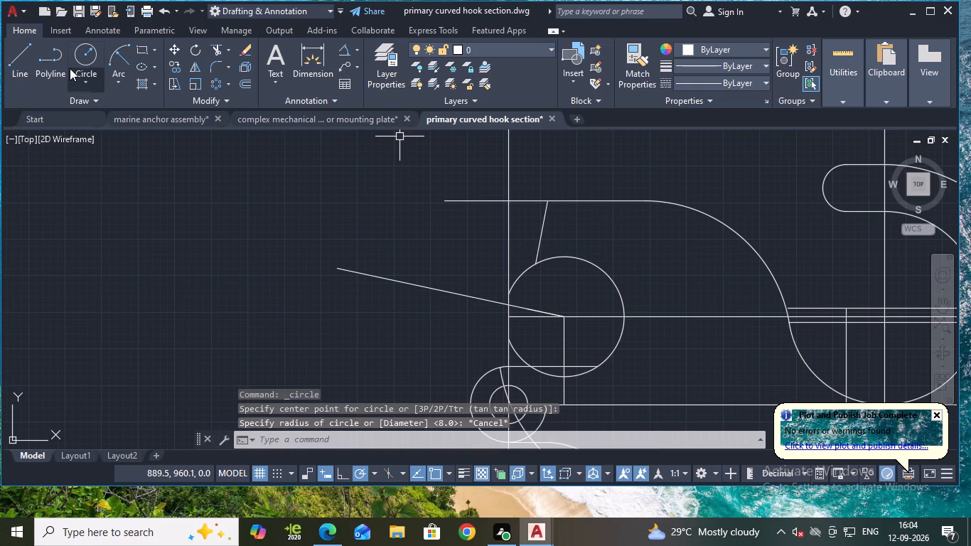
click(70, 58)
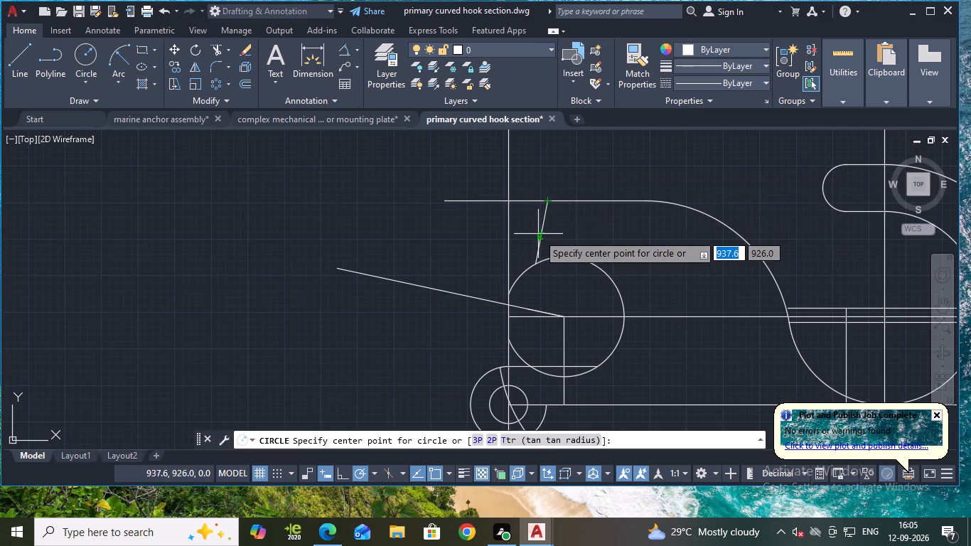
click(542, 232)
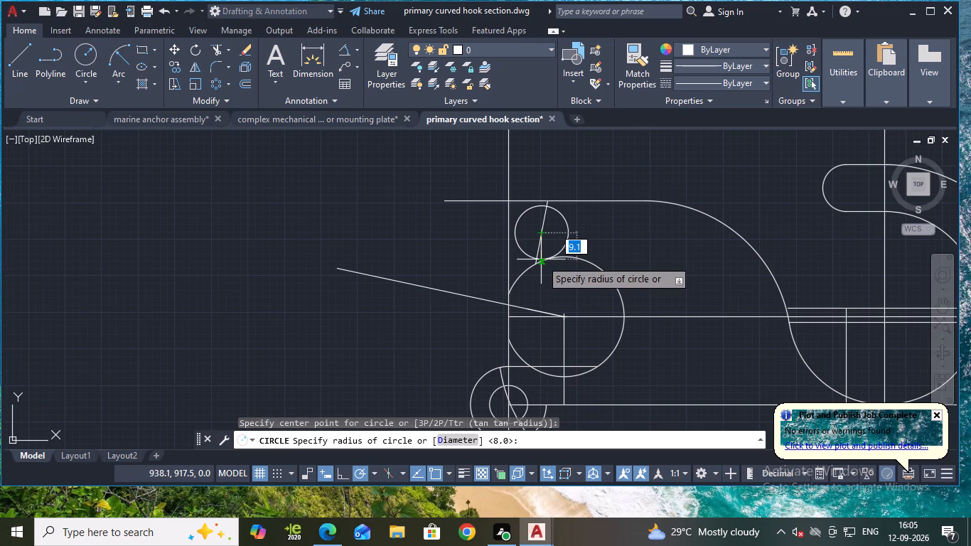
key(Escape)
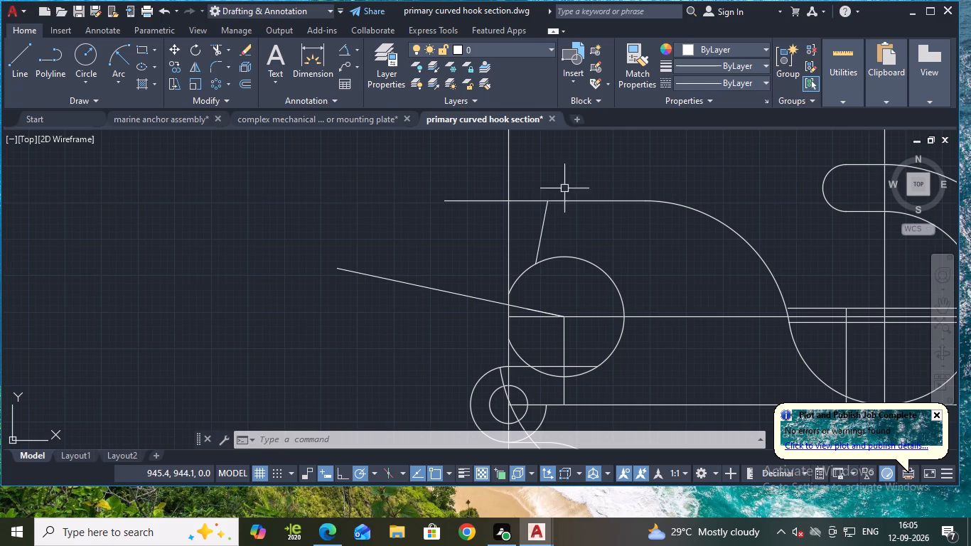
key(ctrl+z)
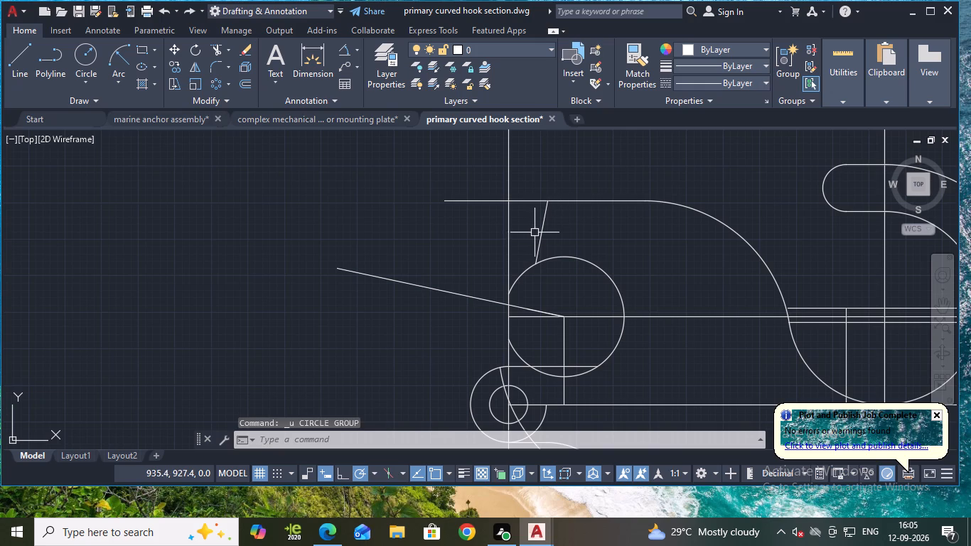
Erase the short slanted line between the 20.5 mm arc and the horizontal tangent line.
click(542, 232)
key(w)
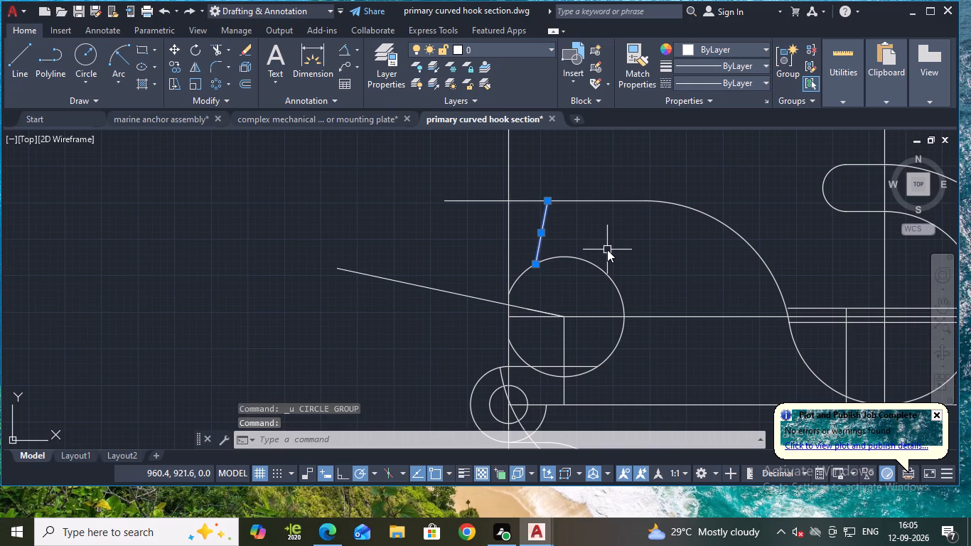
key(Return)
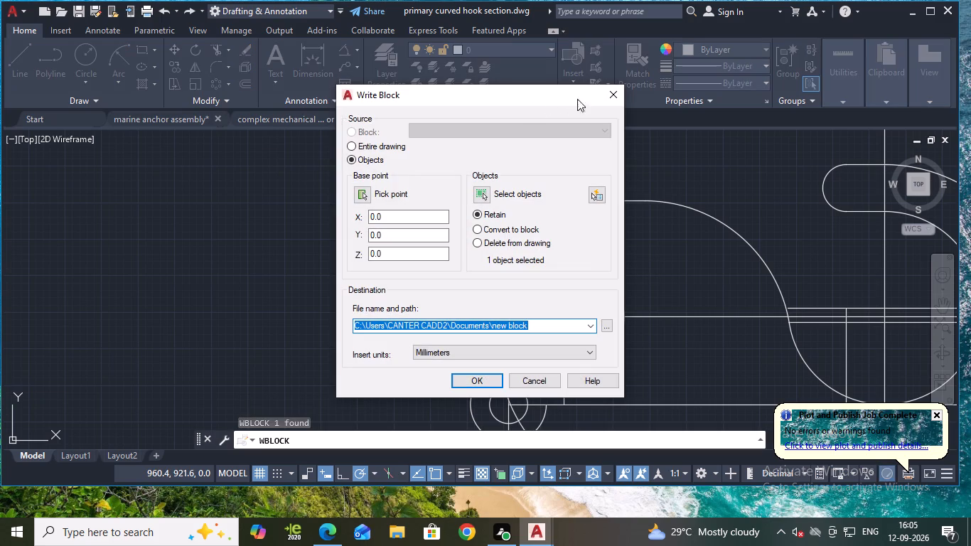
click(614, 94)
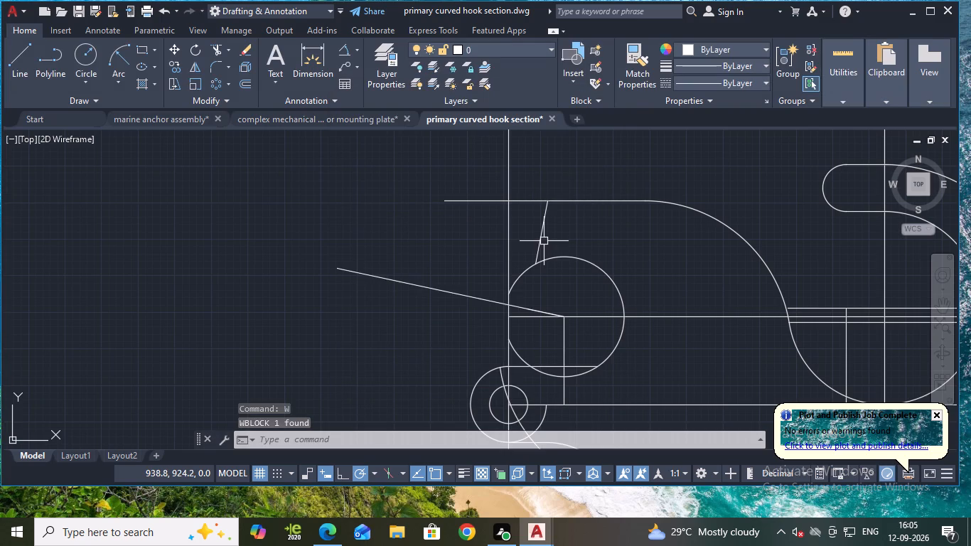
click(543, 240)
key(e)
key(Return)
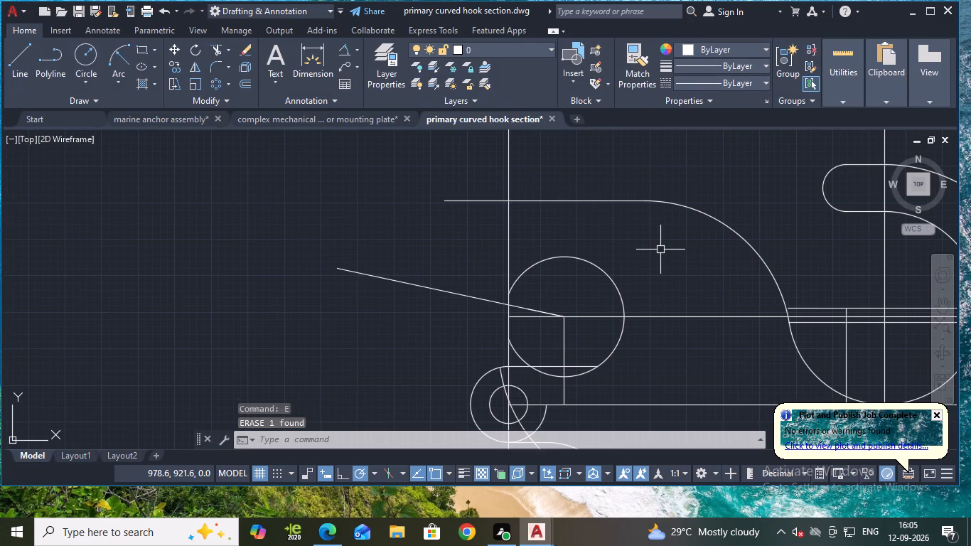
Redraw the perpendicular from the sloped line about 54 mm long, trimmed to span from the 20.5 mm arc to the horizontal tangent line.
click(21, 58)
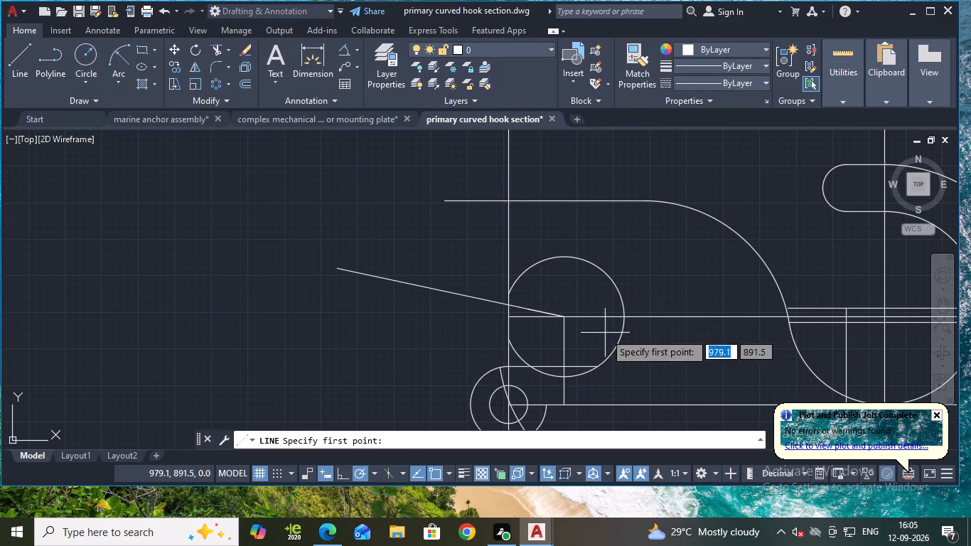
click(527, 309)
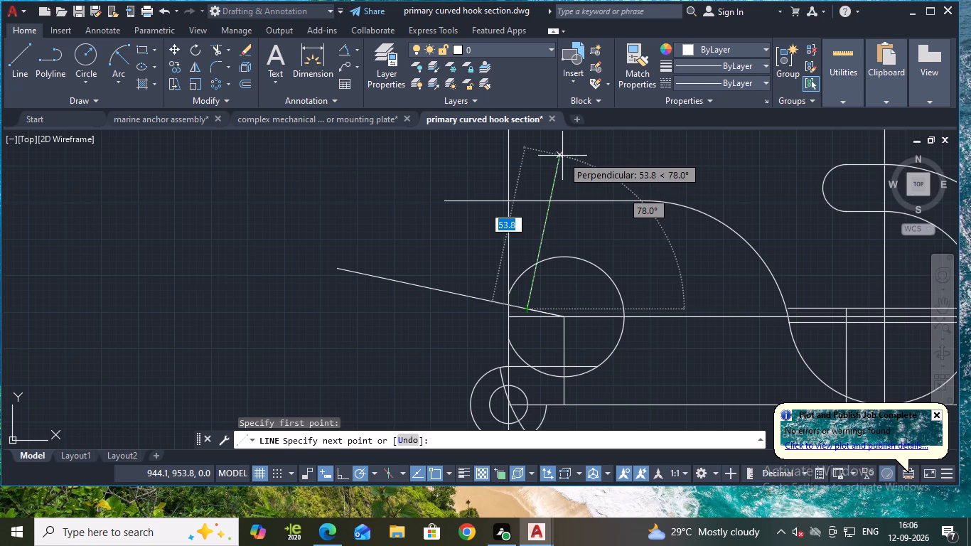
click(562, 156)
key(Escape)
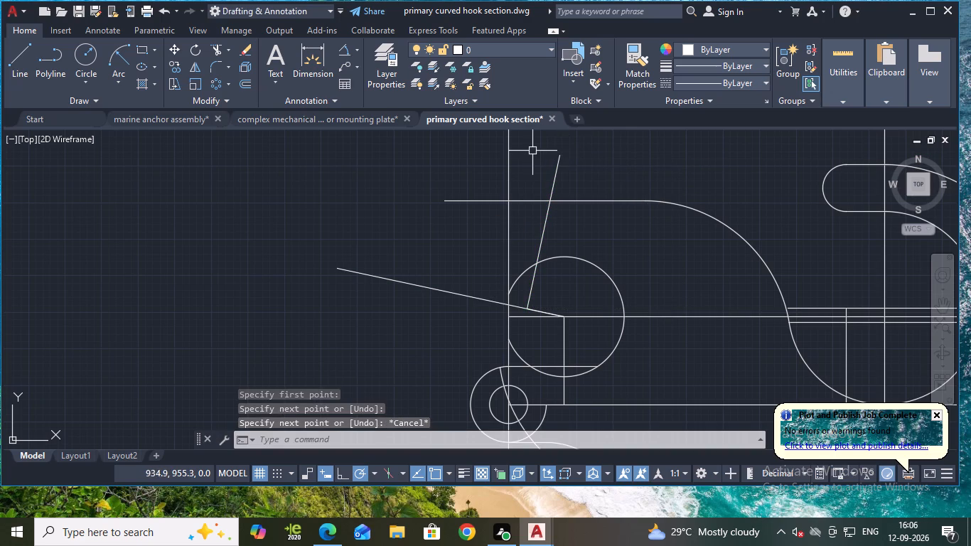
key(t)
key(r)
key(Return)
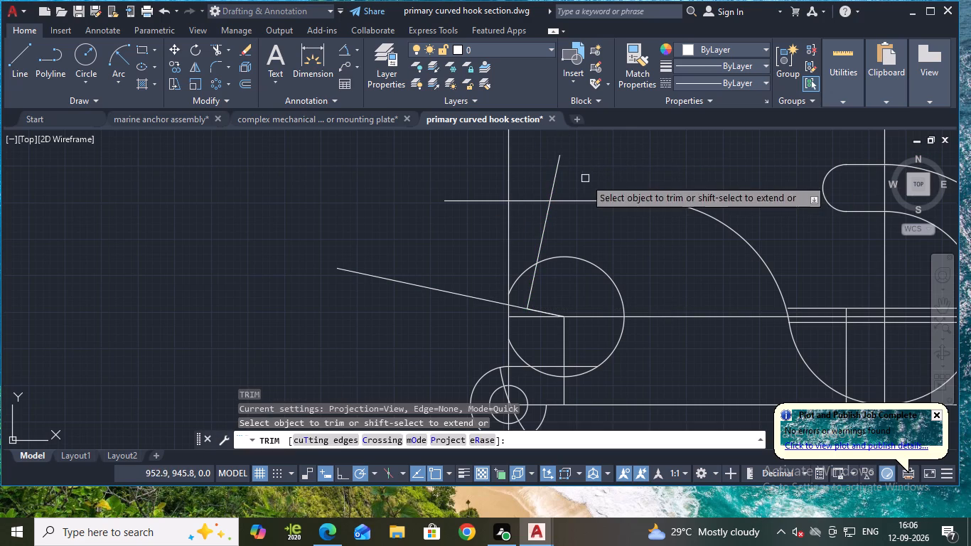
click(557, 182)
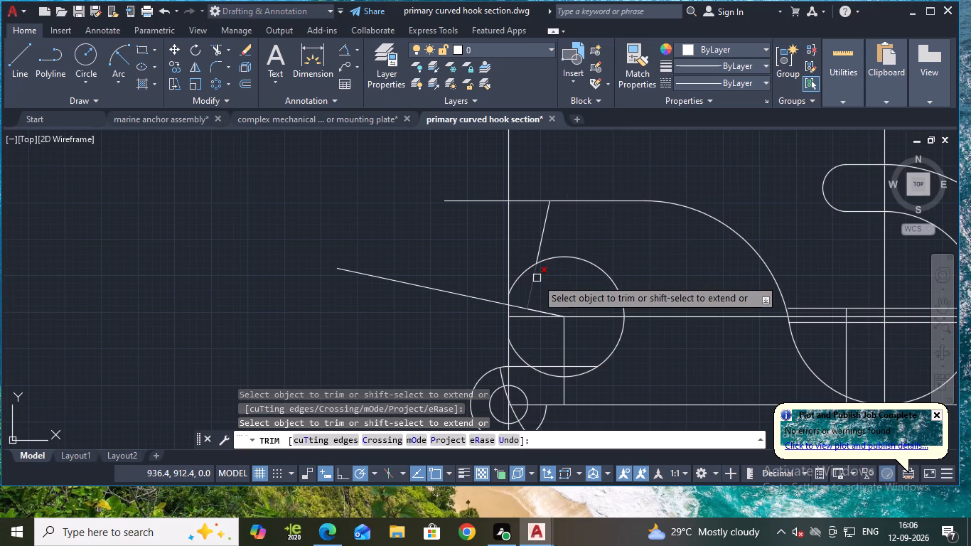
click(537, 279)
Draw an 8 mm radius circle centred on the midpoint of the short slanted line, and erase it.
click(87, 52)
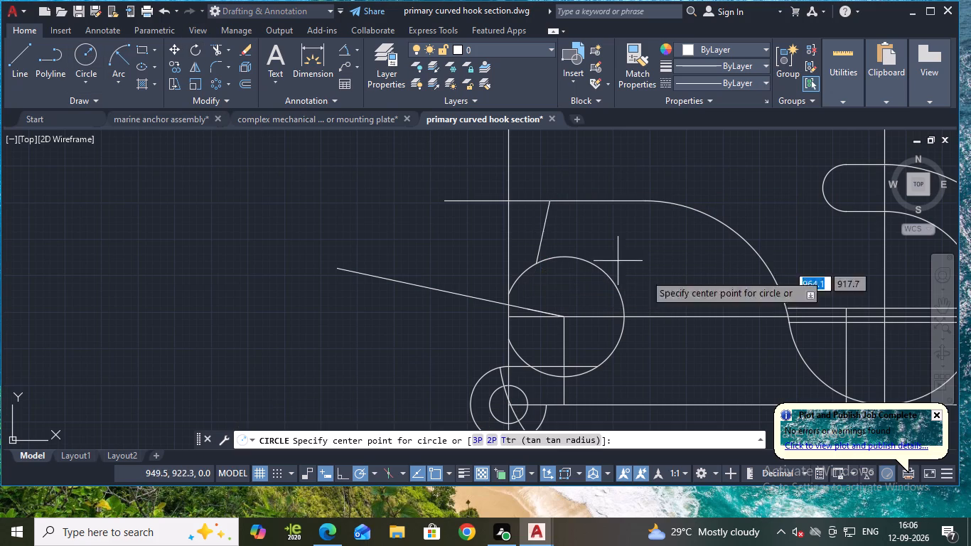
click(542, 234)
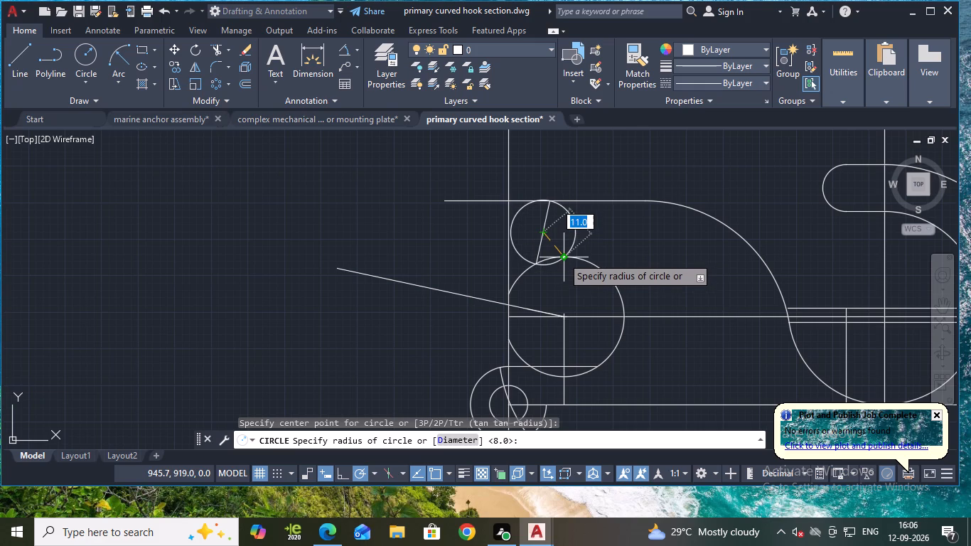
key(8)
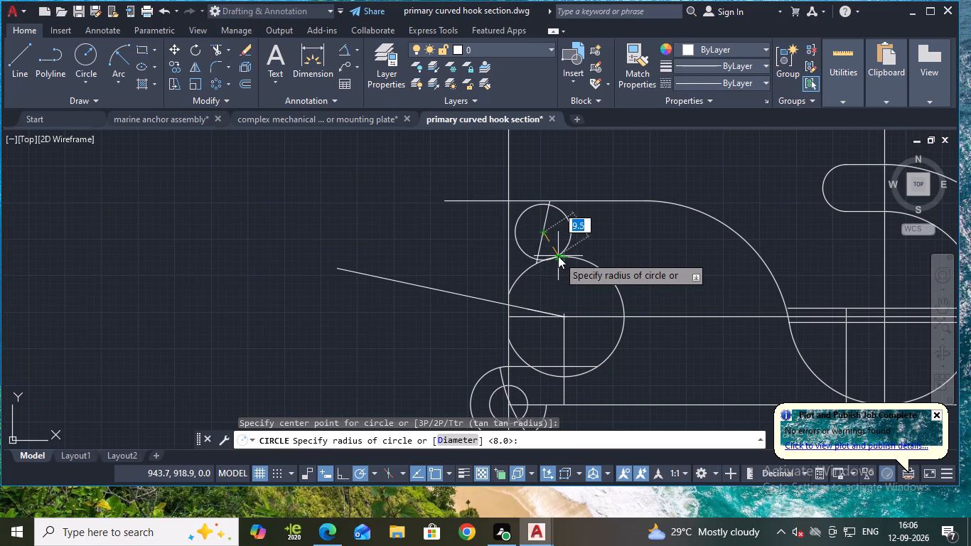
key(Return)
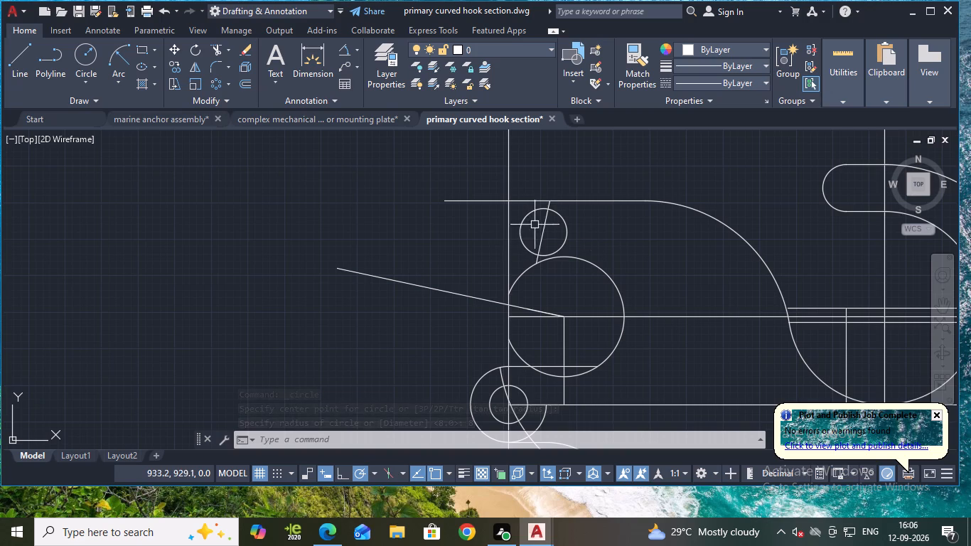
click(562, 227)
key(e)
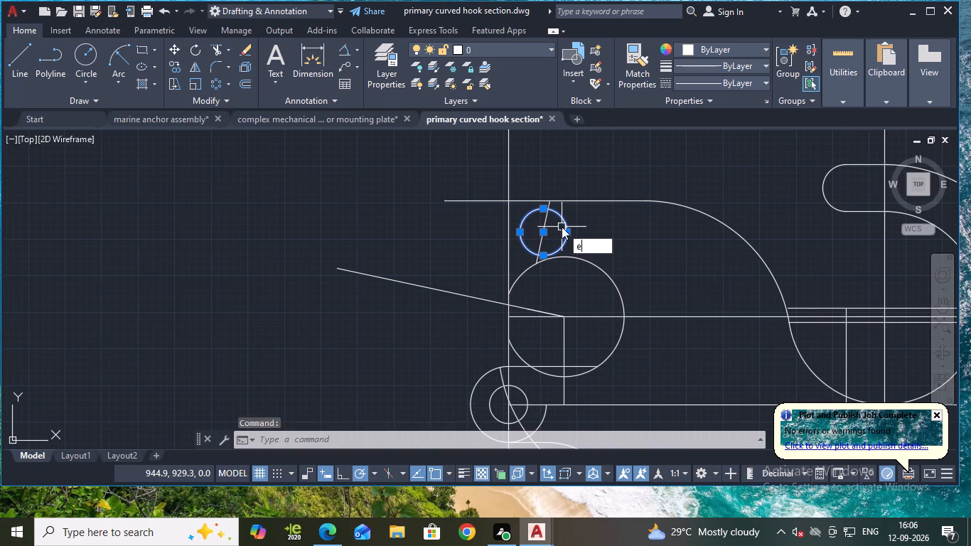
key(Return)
Erase the 20.5 mm arc, the short slanted line above it and the large arc passing through the small concentric circles.
click(580, 264)
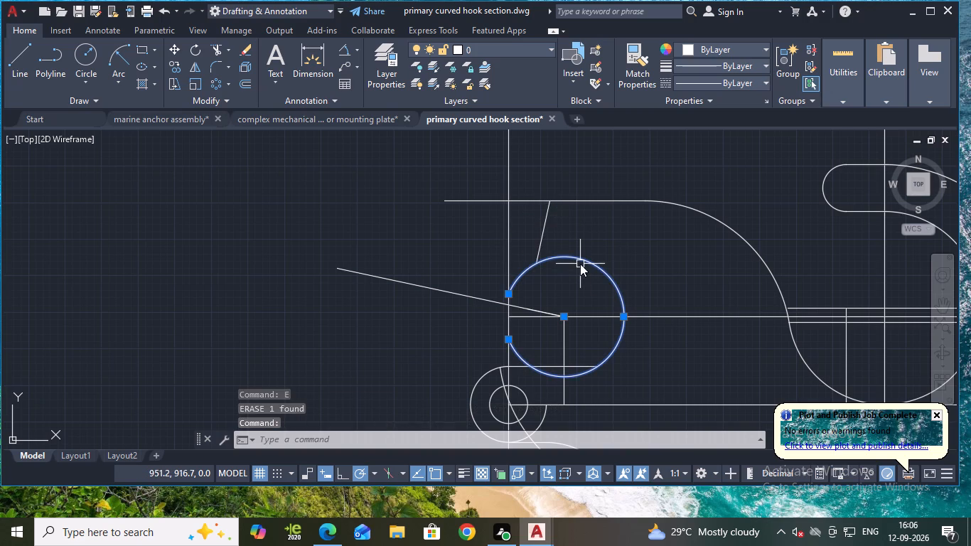
key(e)
key(Return)
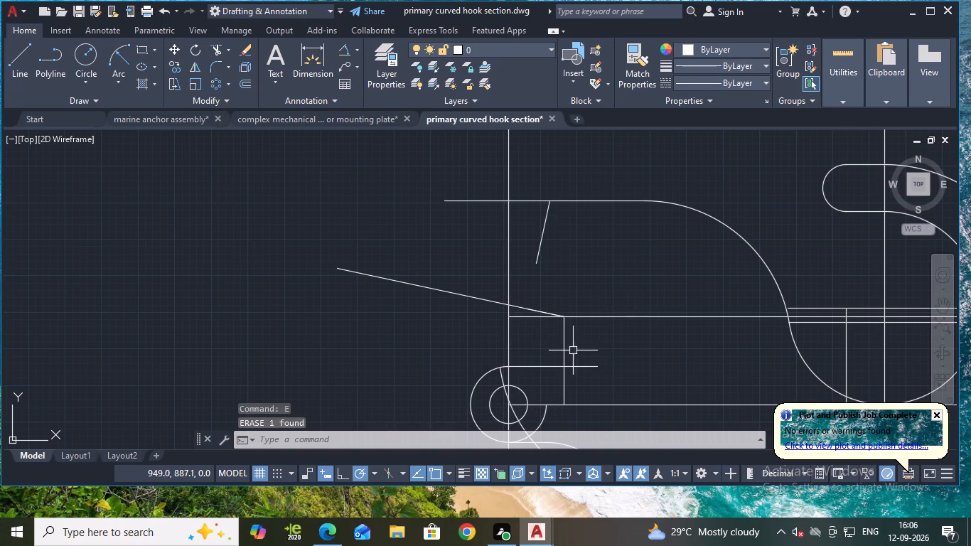
click(544, 229)
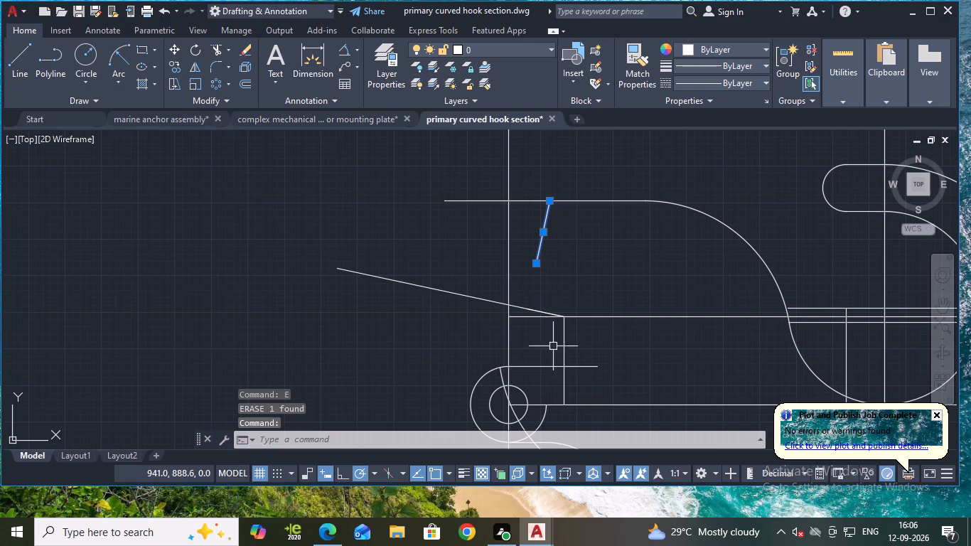
middle_drag(629, 363, 684, 282)
click(631, 394)
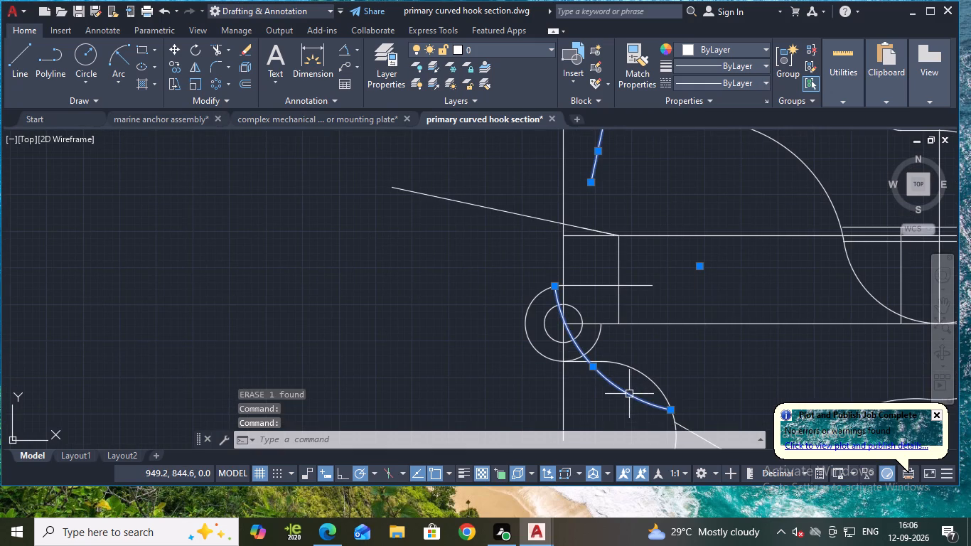
key(e)
key(Return)
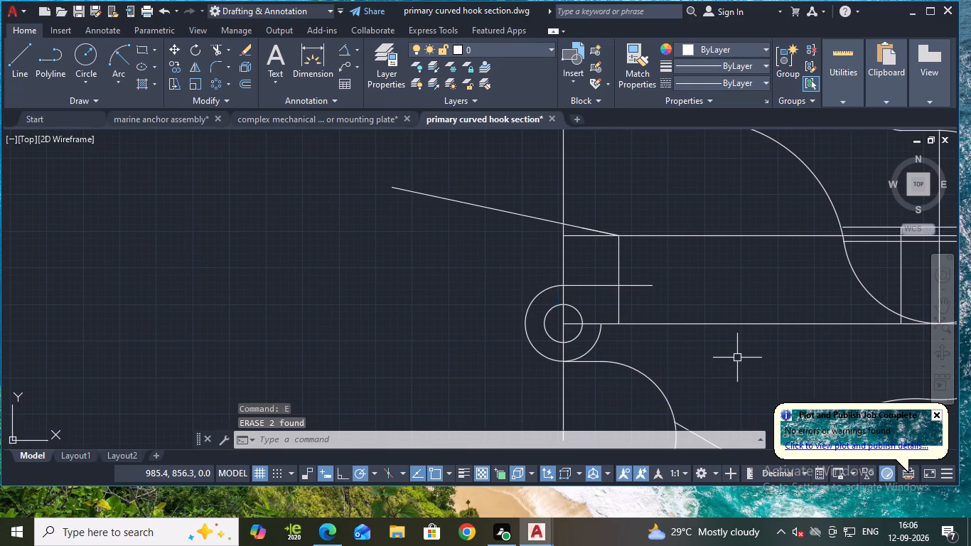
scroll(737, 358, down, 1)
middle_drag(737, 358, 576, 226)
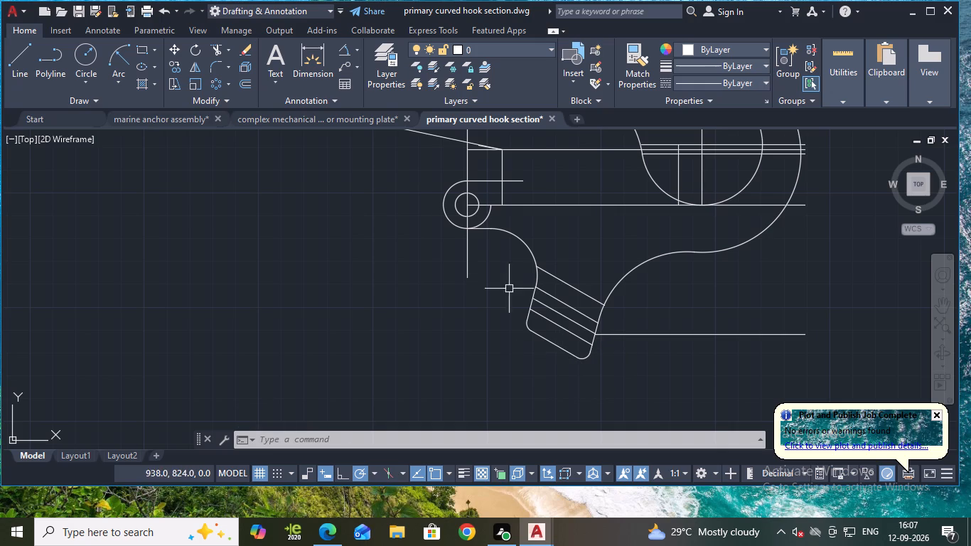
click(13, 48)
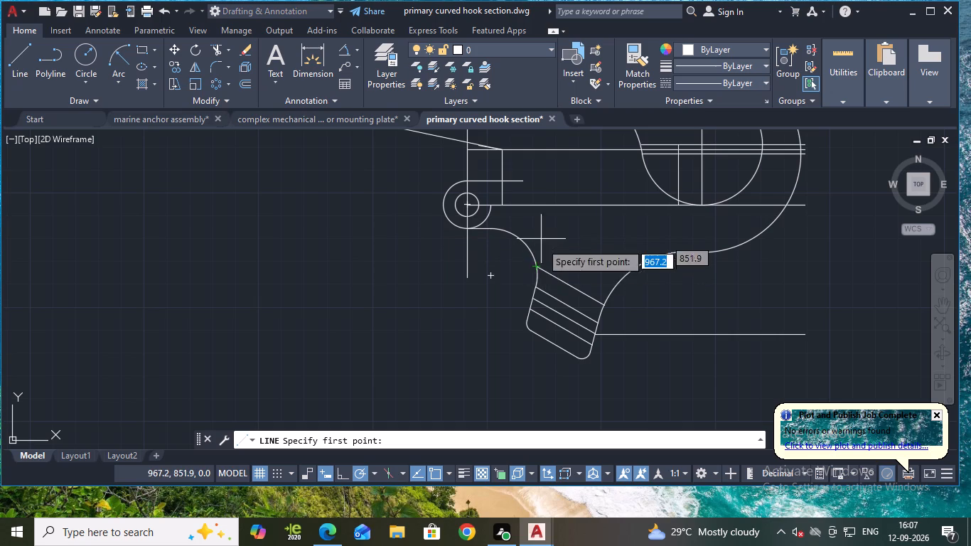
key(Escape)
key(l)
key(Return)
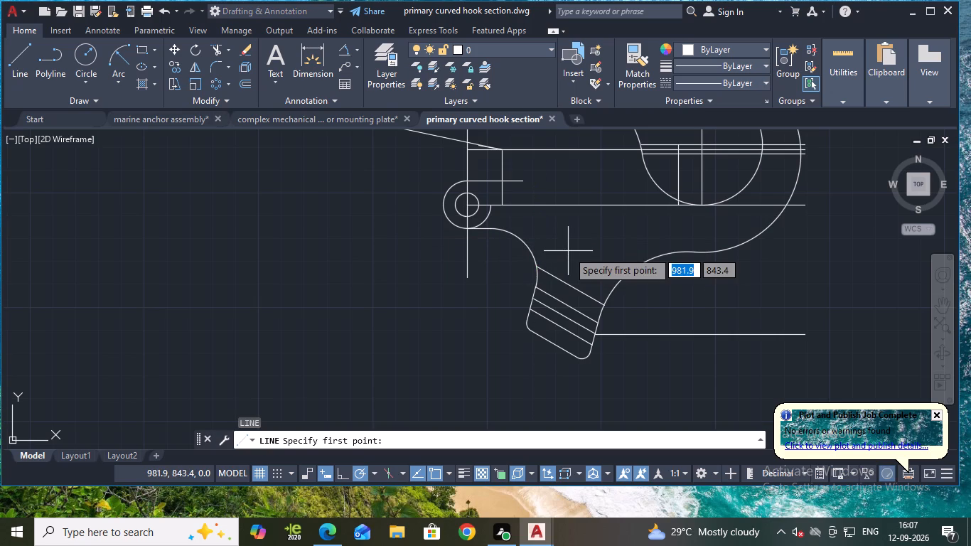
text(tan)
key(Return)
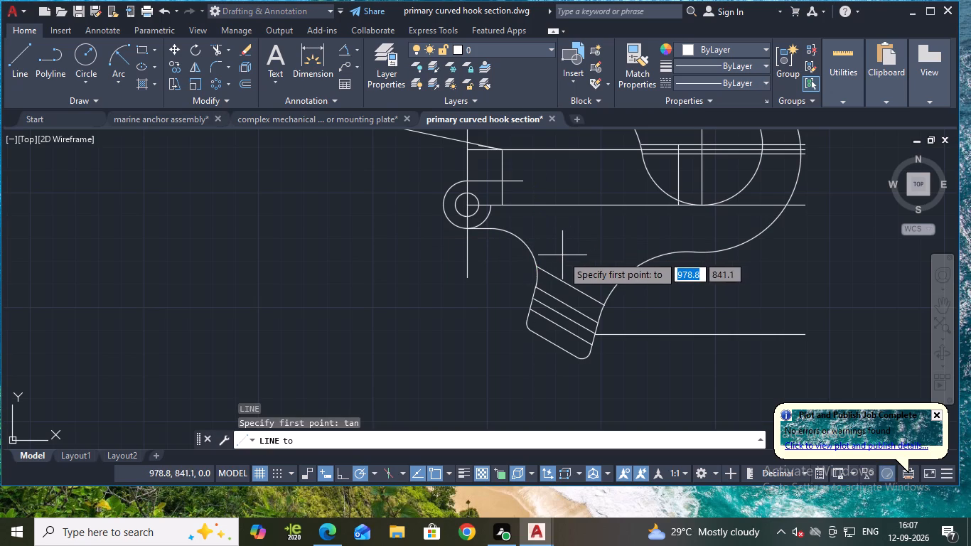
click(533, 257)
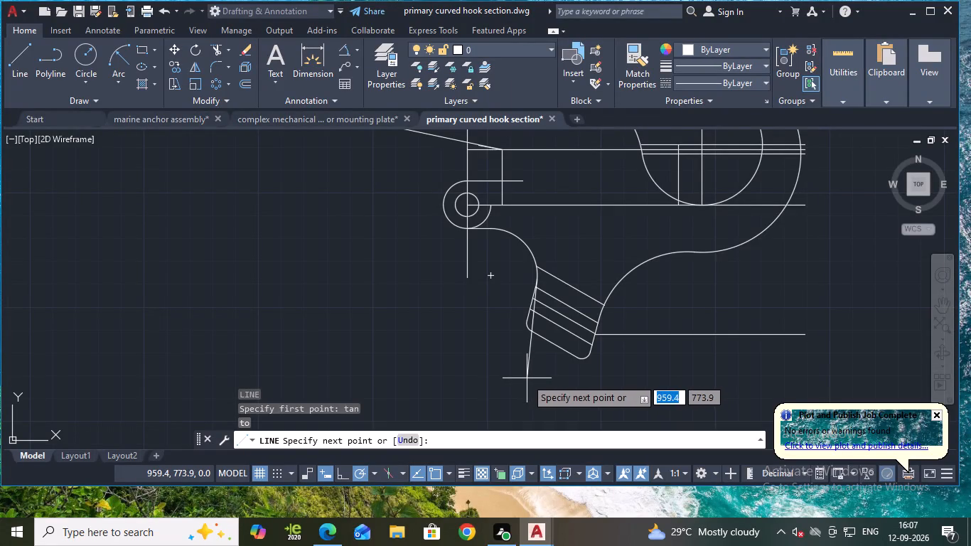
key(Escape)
Erase the short slanted line overlapping the lower end of the long sloped line.
middle_drag(691, 284, 670, 368)
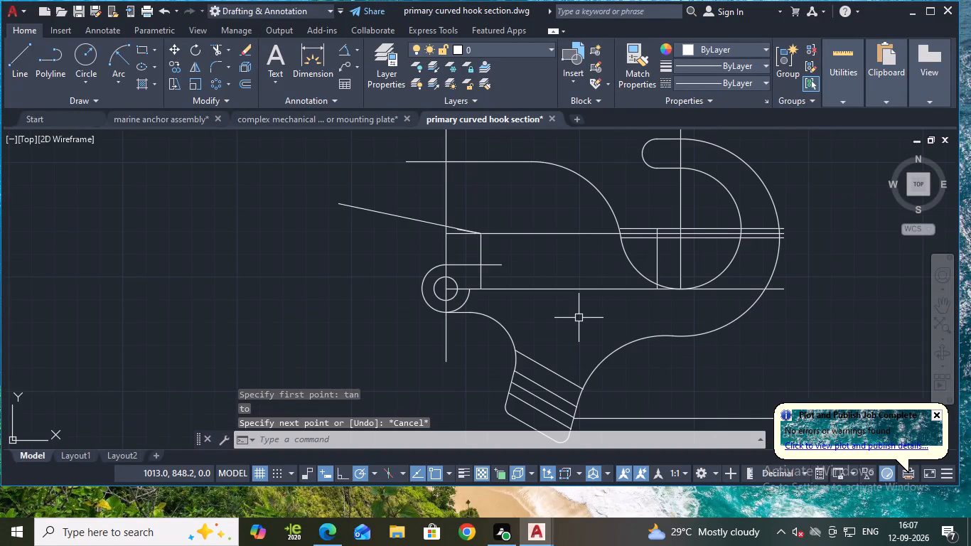
scroll(445, 235, up, 1)
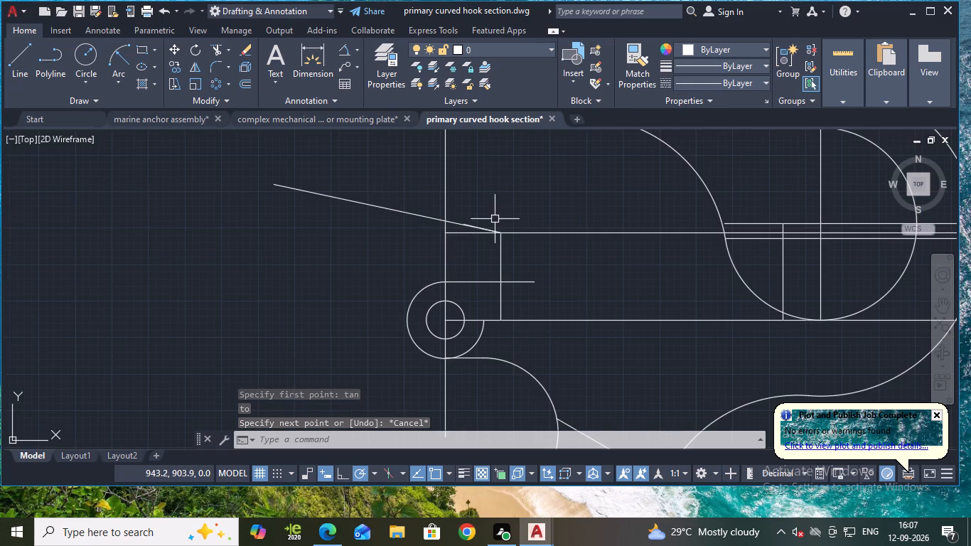
click(485, 226)
key(e)
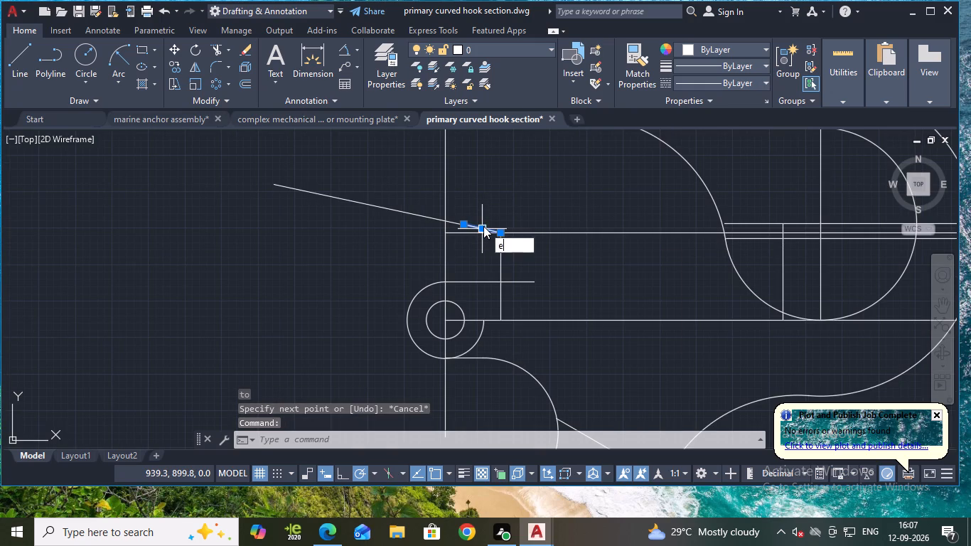
key(Return)
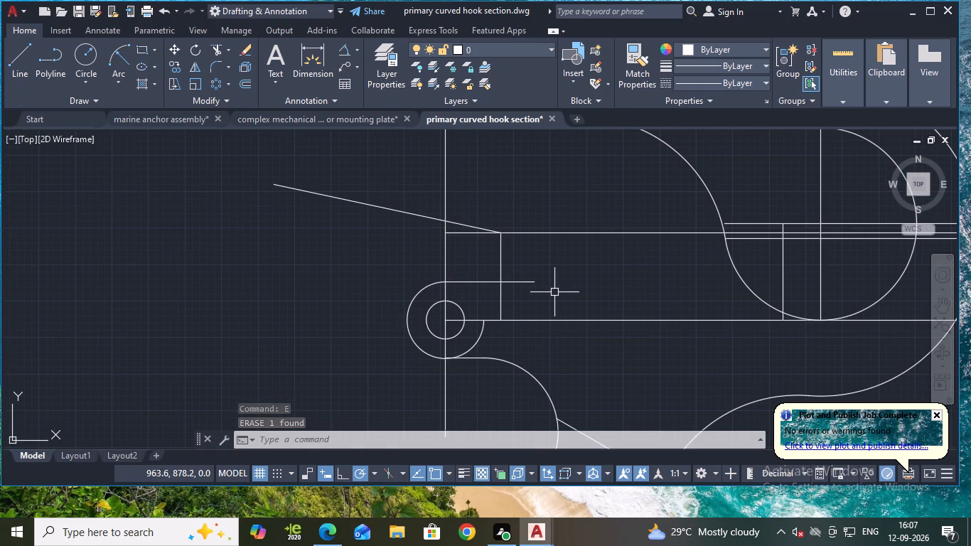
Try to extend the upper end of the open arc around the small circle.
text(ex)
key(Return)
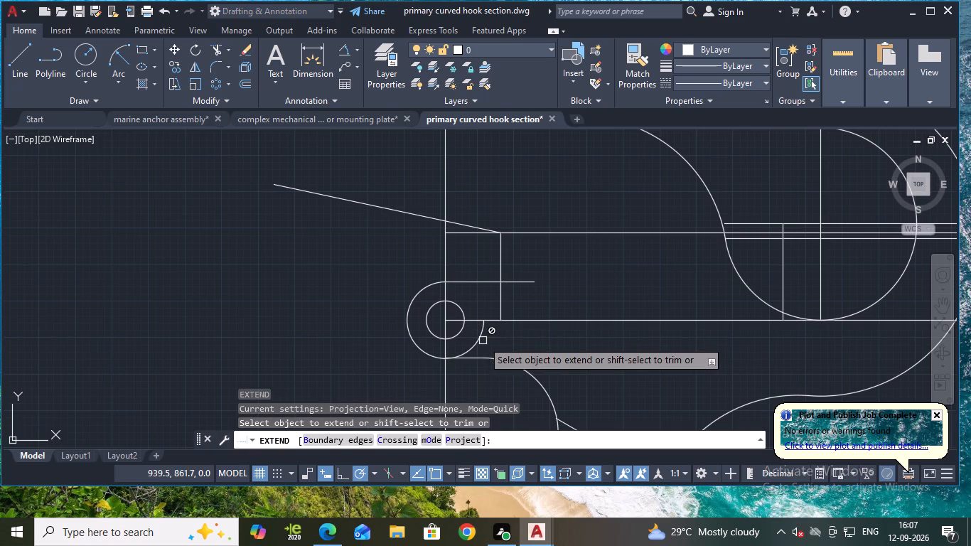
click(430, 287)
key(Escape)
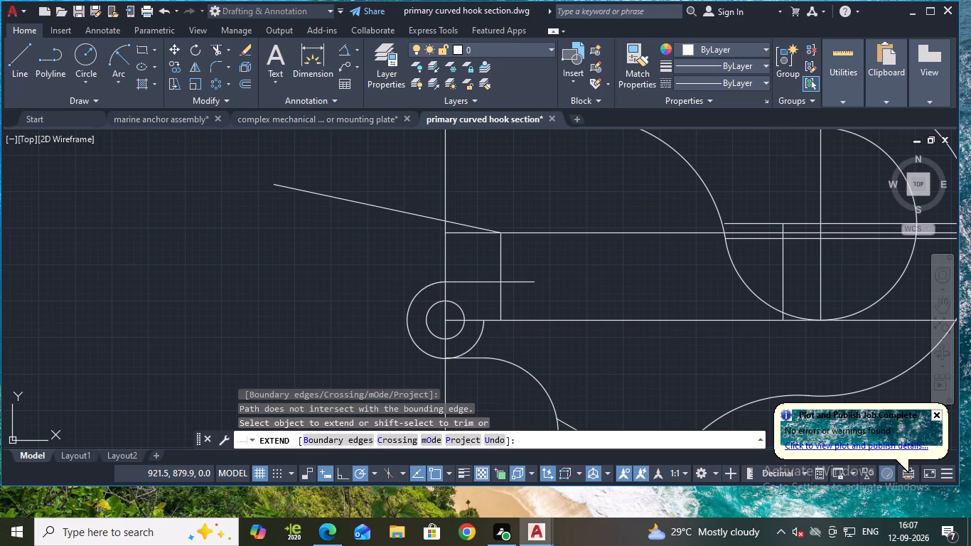
Erase the open arc around the small circle together with the horizontal line tangent to its top.
click(481, 326)
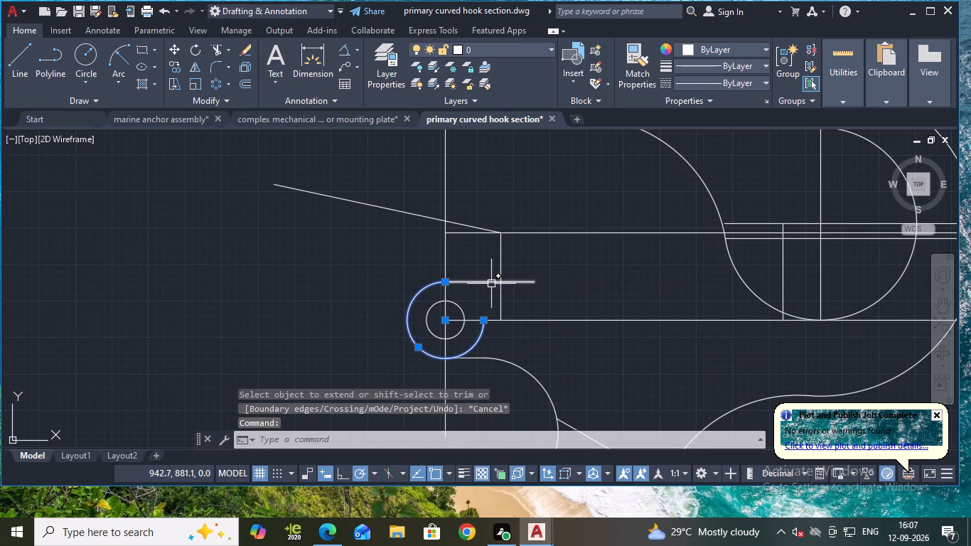
click(491, 284)
key(e)
key(Return)
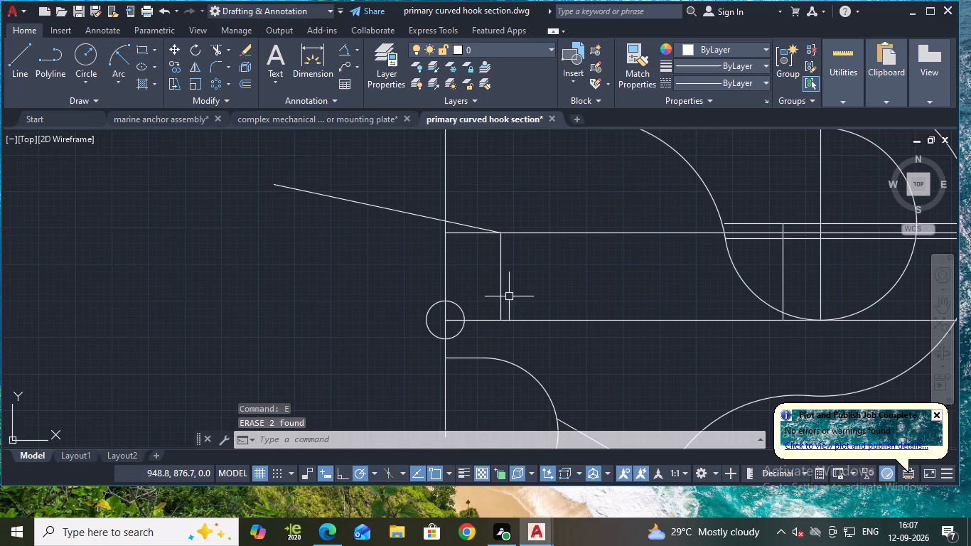
Draw a 13 mm radius circle concentric with the small circle.
click(85, 54)
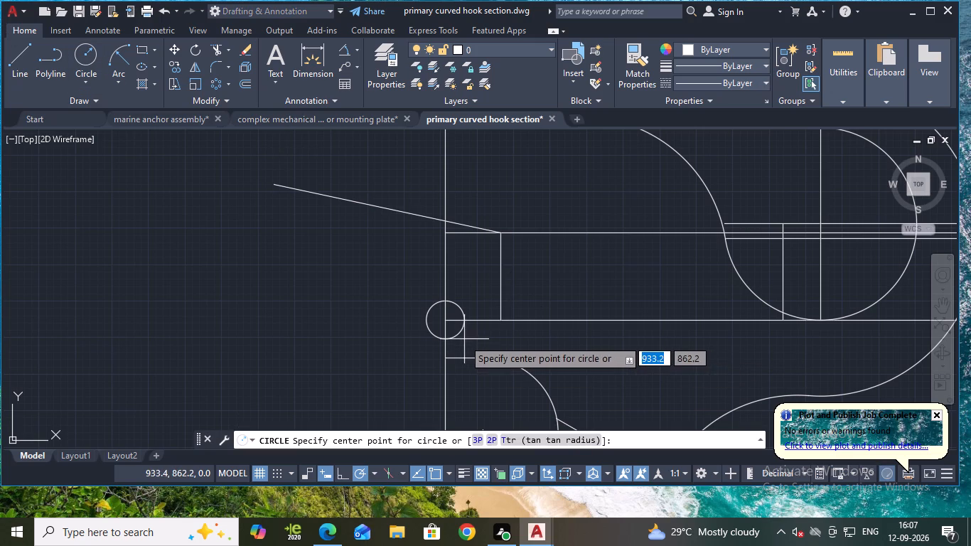
click(447, 321)
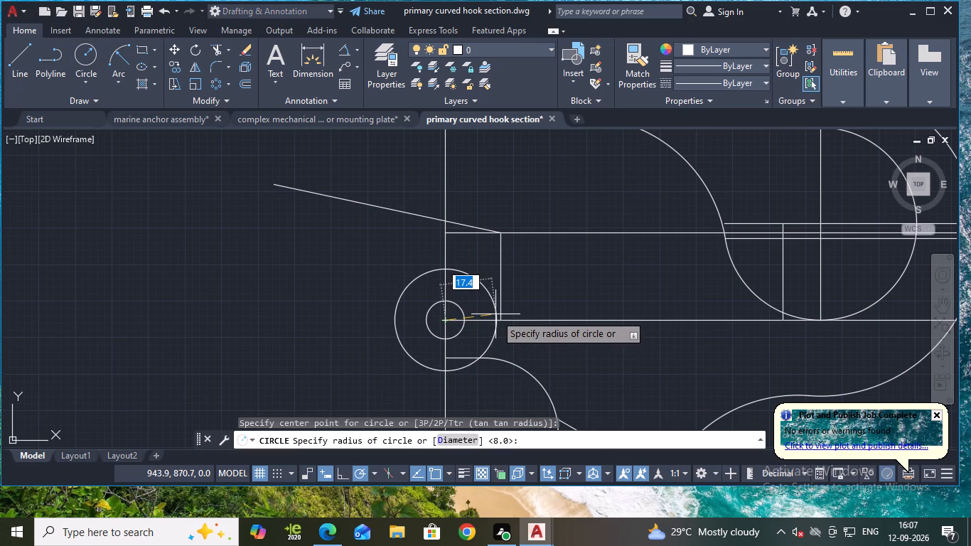
text(13)
key(Return)
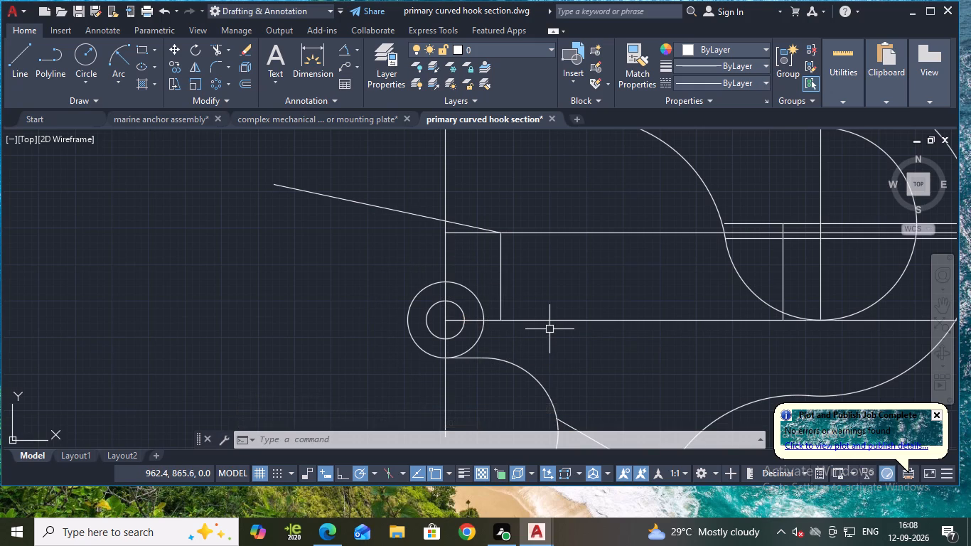
Draw a 20.5 mm radius circle centred on the lower end of the sloped line, where it meets the short vertical line.
middle_drag(576, 313, 590, 349)
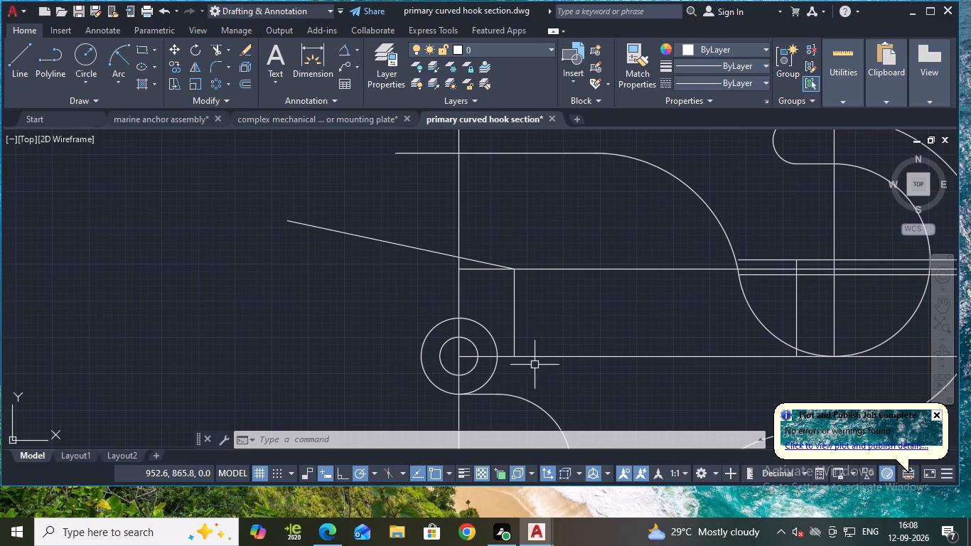
click(80, 61)
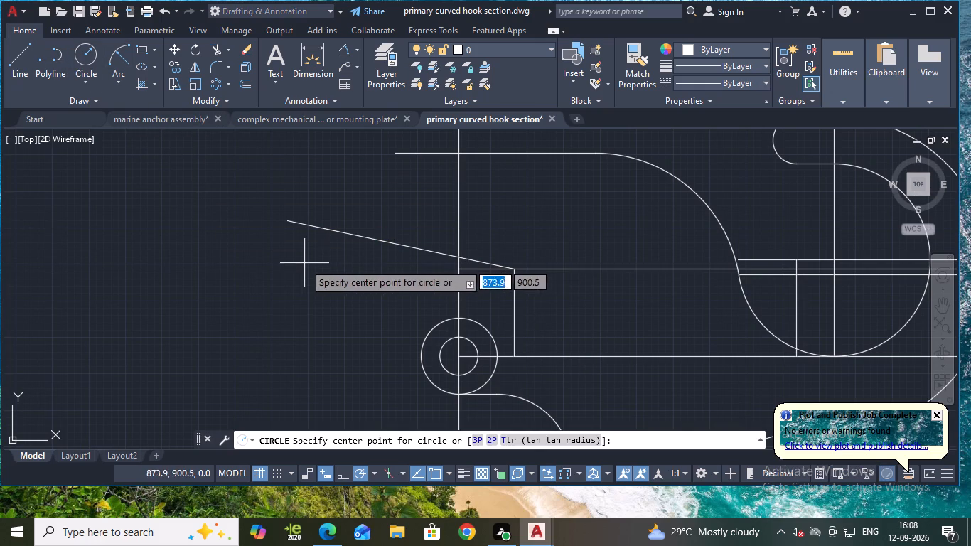
click(515, 271)
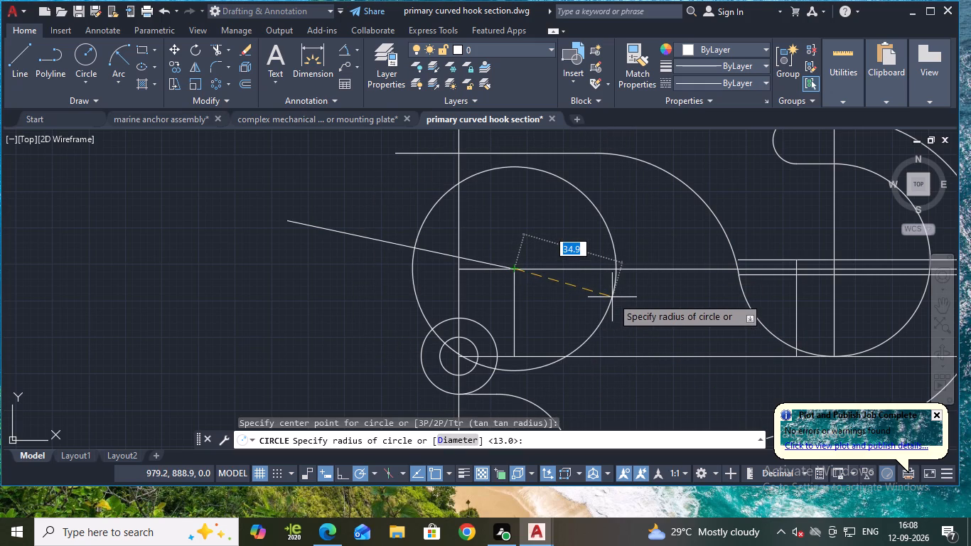
text(20)
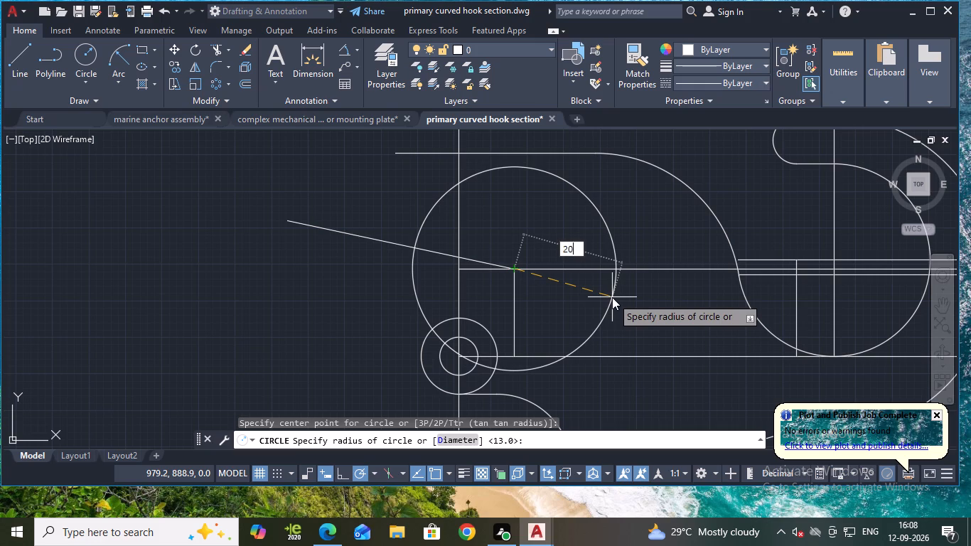
text(.5)
key(Return)
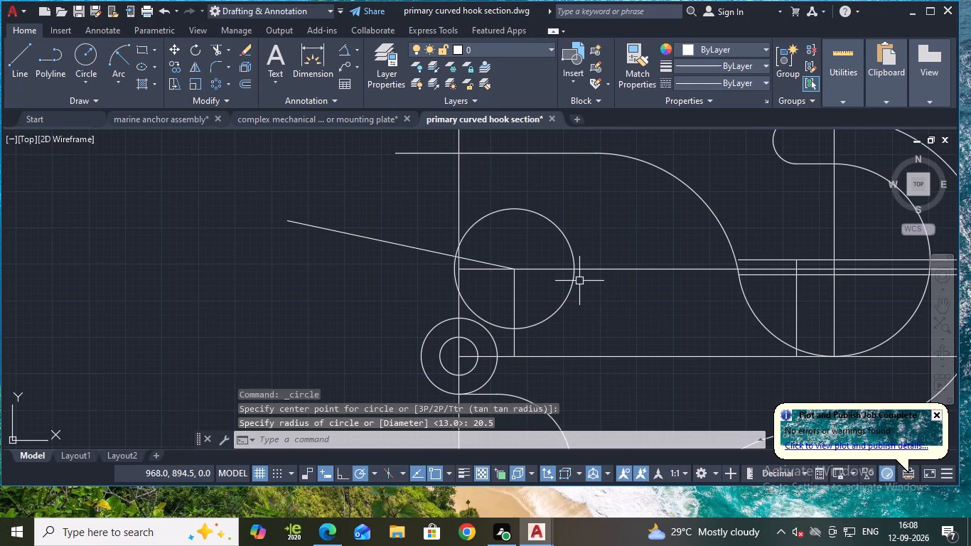
key(Escape)
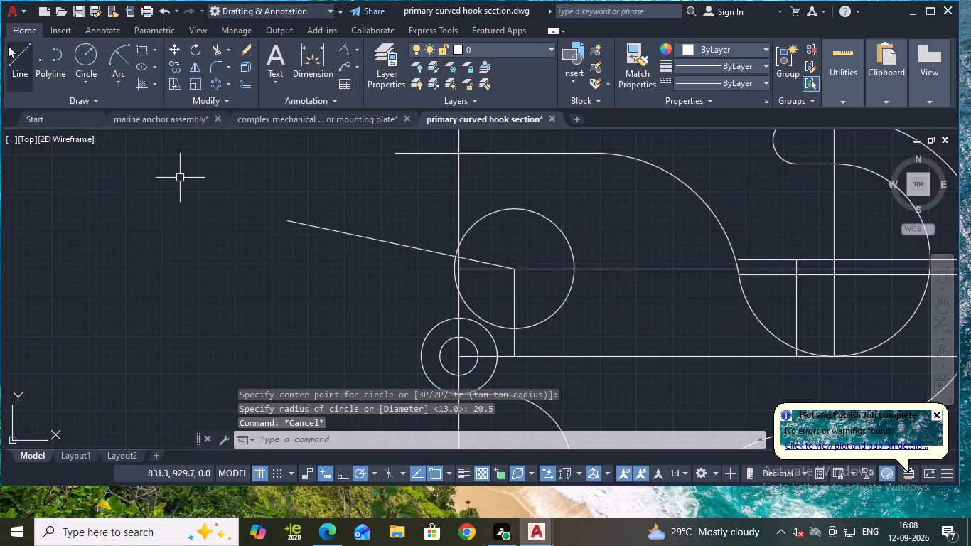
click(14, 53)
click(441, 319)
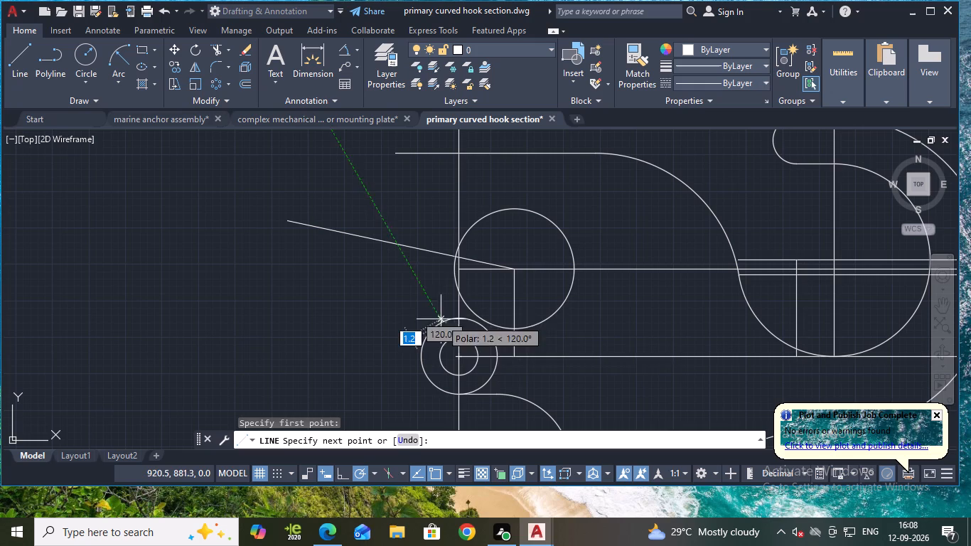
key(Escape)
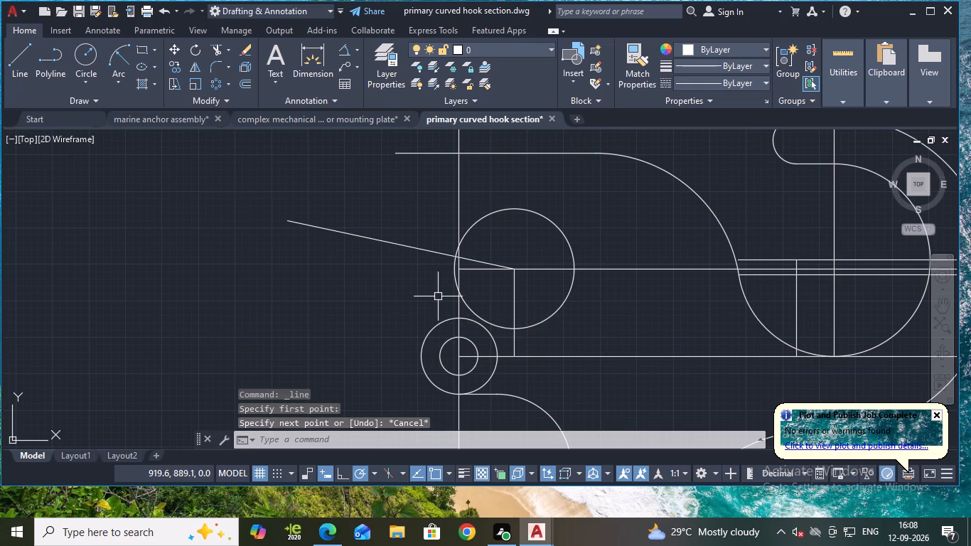
Draw a line tangent to the top of the 13 mm radius circle and the bottom of the 20.5 mm radius circle.
key(l)
key(Return)
text(tan)
key(Return)
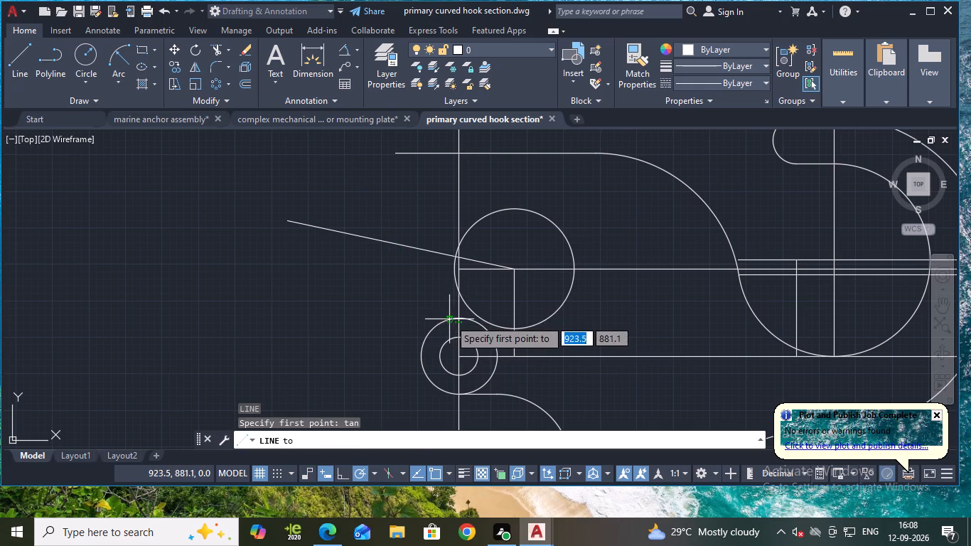
click(449, 319)
key(t)
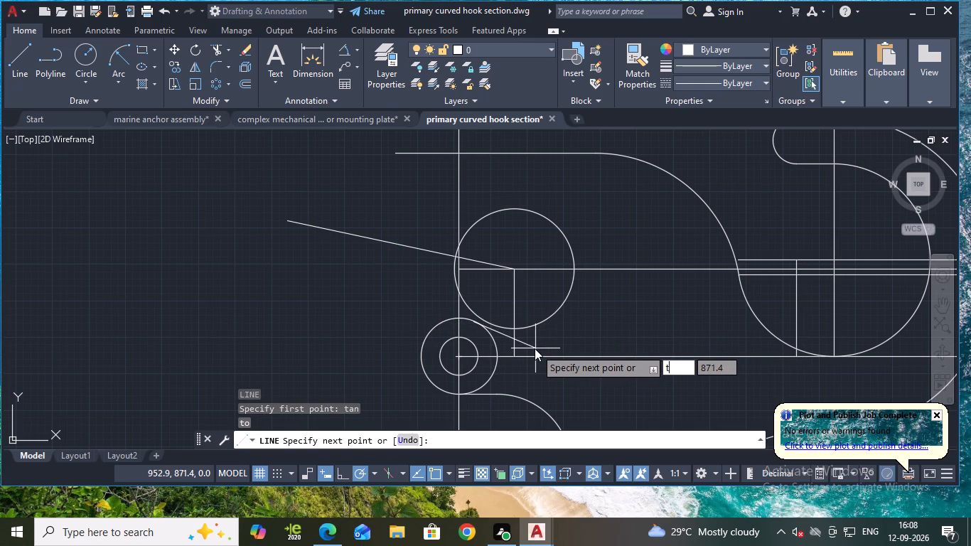
text(an)
key(Return)
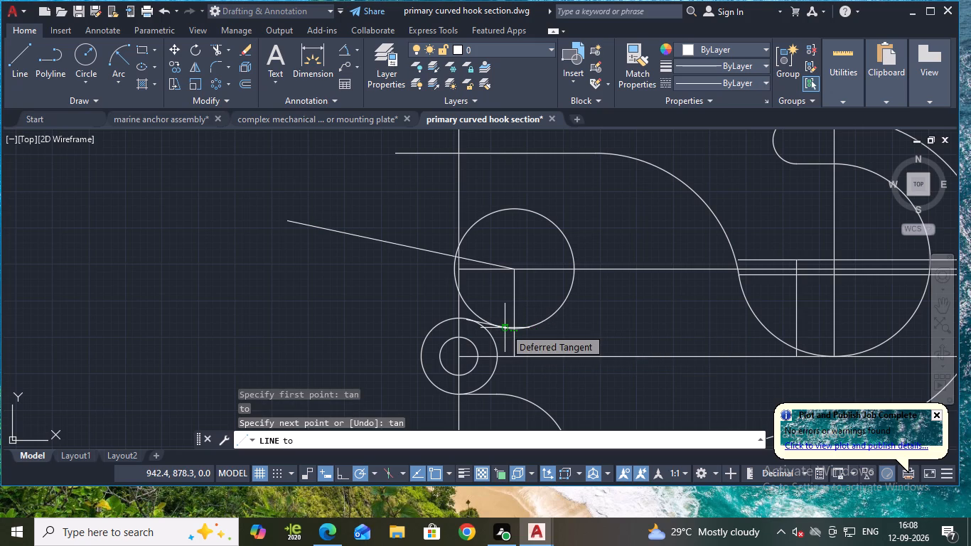
click(505, 328)
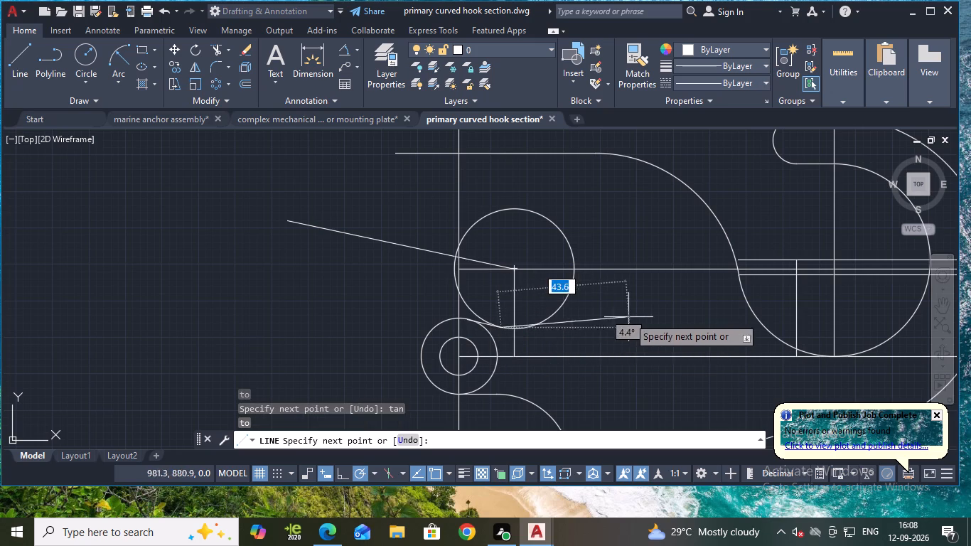
key(Escape)
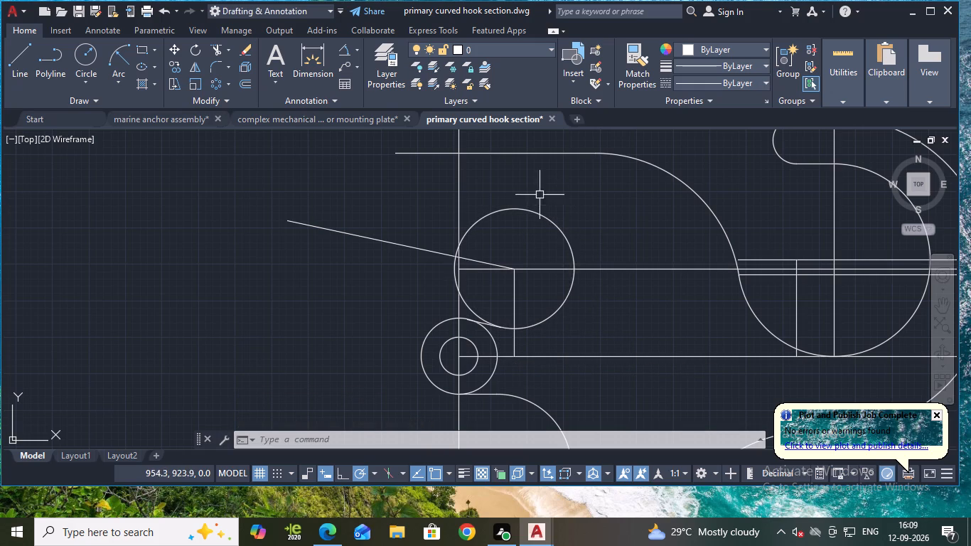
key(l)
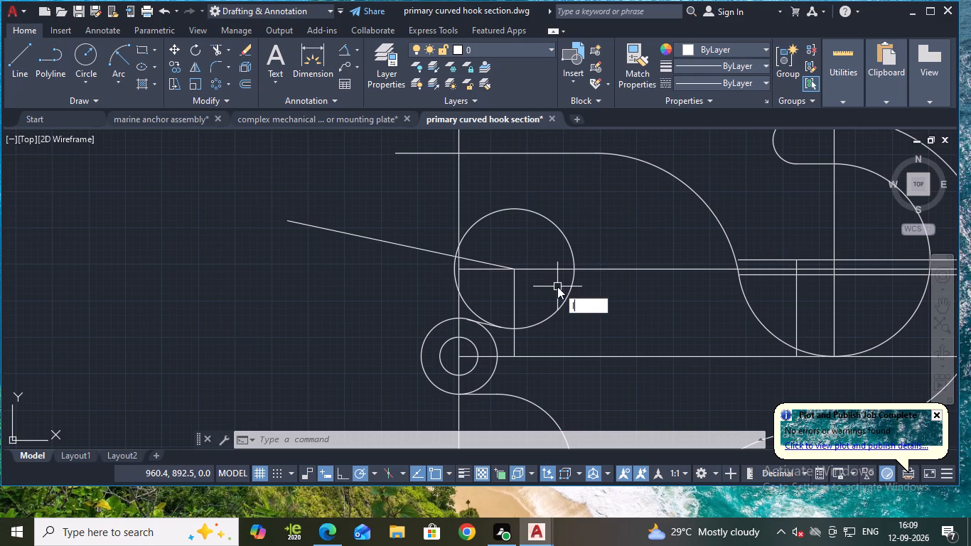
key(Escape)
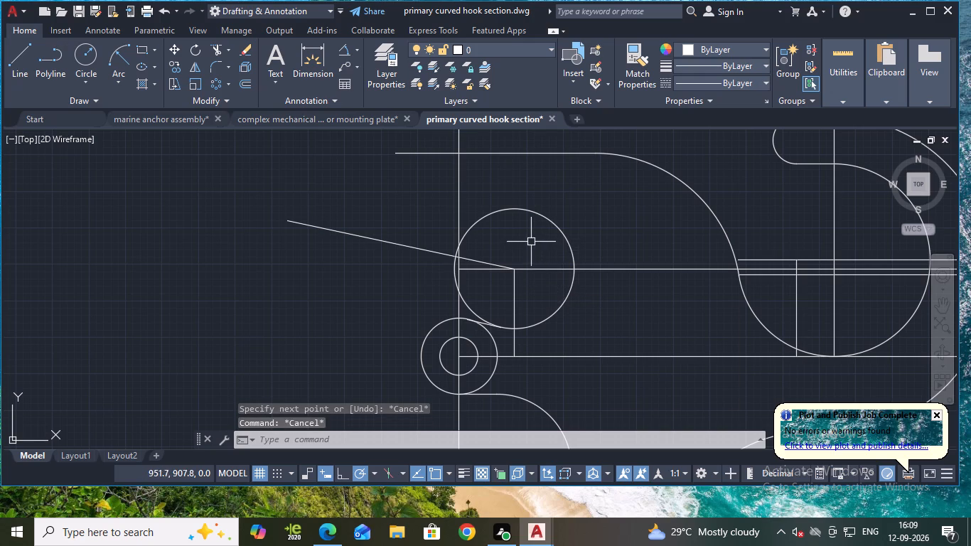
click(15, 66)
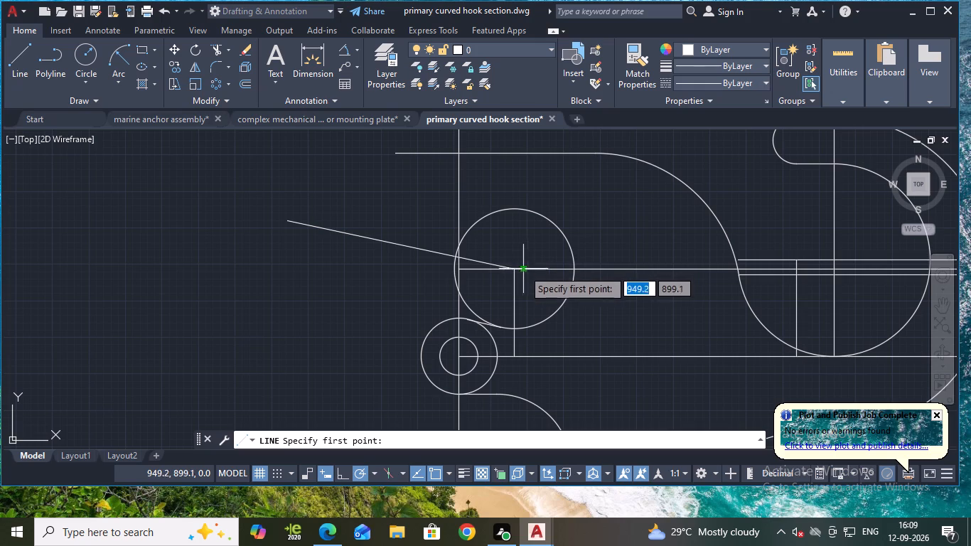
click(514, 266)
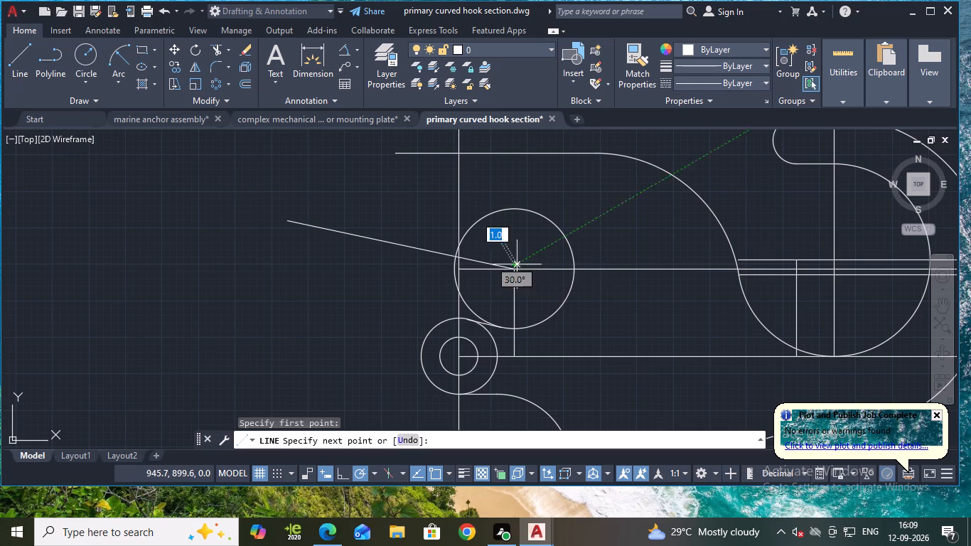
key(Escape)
Draw a 13 mm line from the centre of the 20.5 mm radius circle, along the sloped line's direction.
key(space)
click(515, 269)
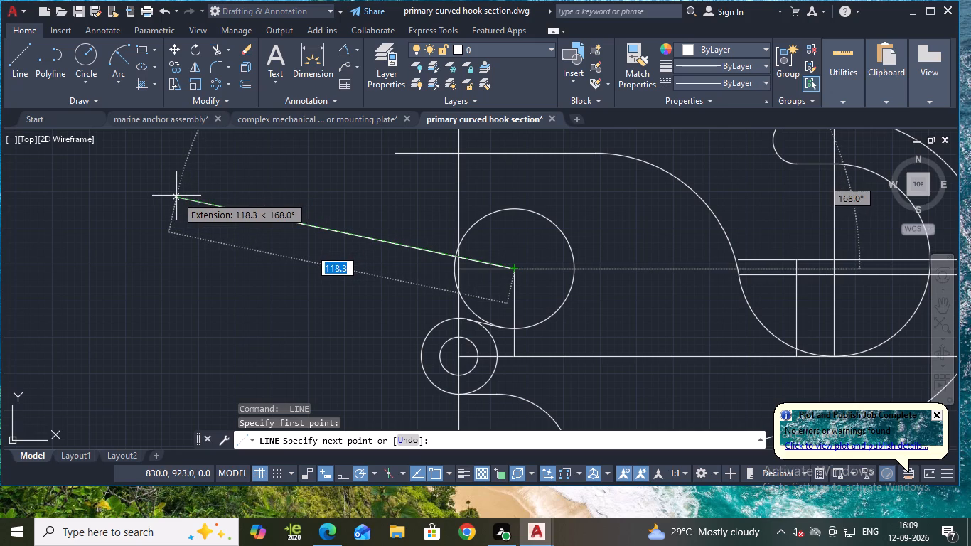
text(13)
key(Return)
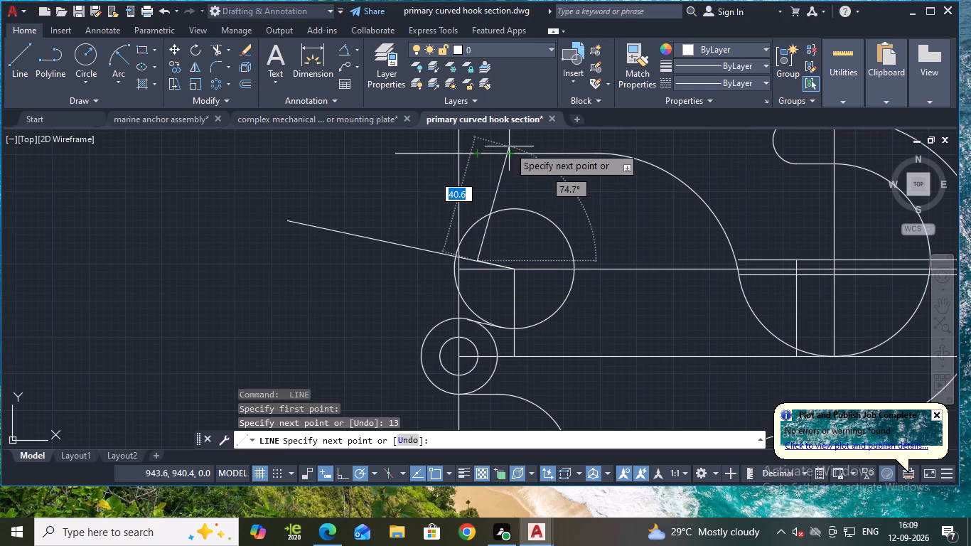
key(Escape)
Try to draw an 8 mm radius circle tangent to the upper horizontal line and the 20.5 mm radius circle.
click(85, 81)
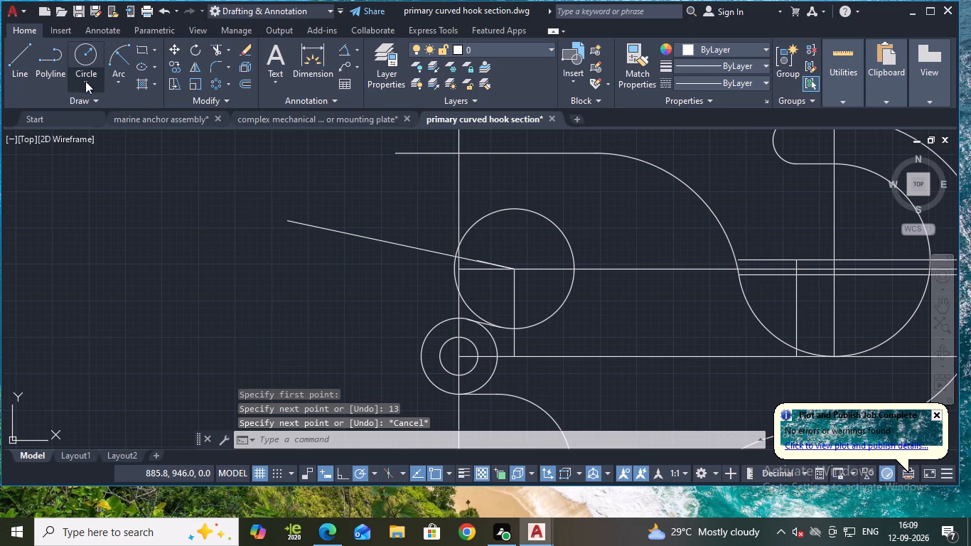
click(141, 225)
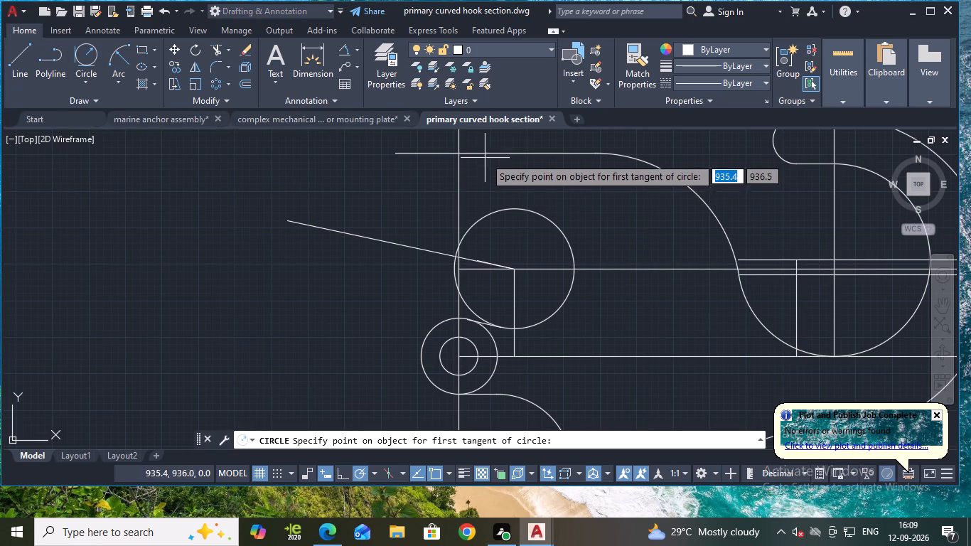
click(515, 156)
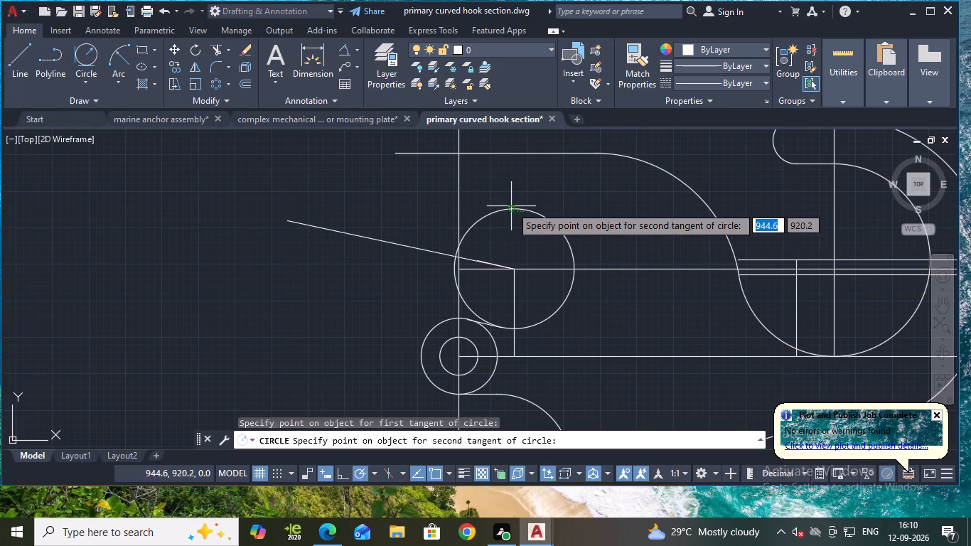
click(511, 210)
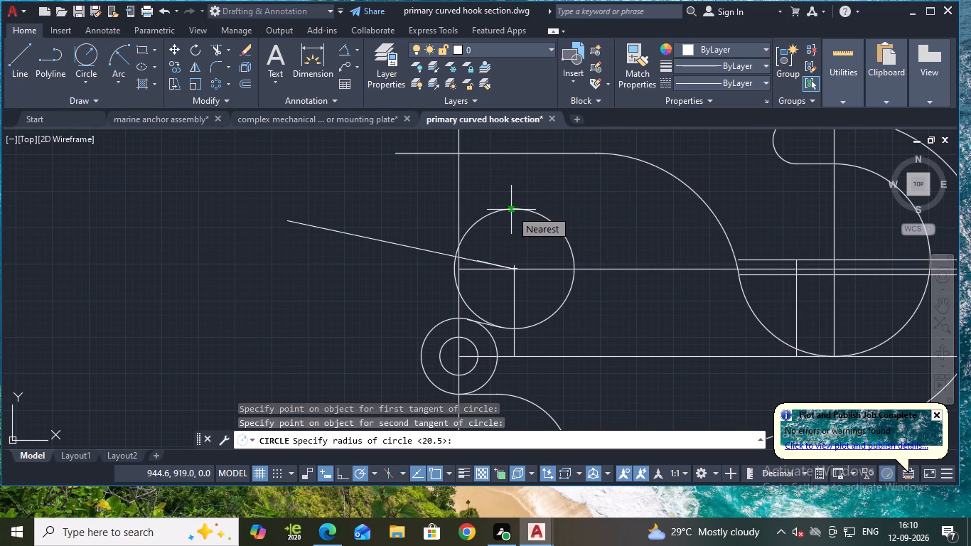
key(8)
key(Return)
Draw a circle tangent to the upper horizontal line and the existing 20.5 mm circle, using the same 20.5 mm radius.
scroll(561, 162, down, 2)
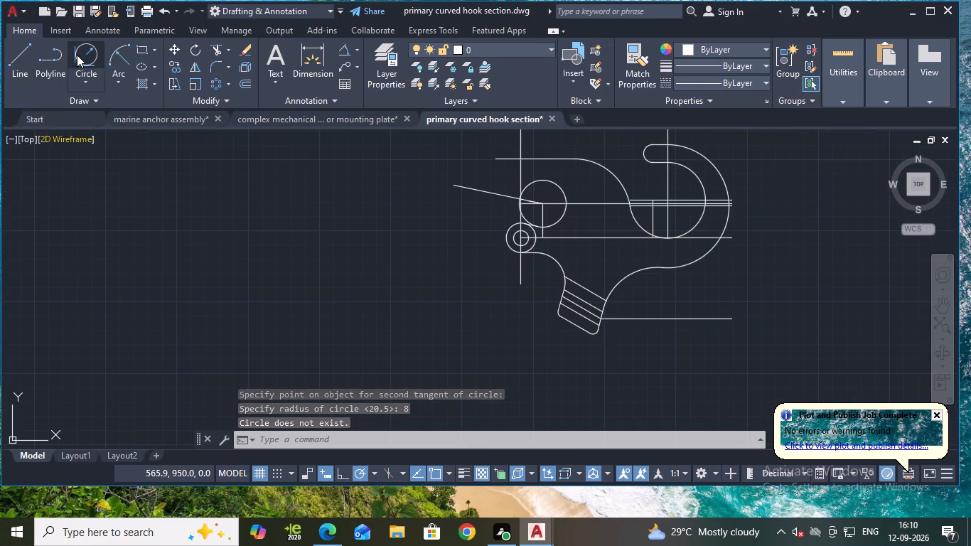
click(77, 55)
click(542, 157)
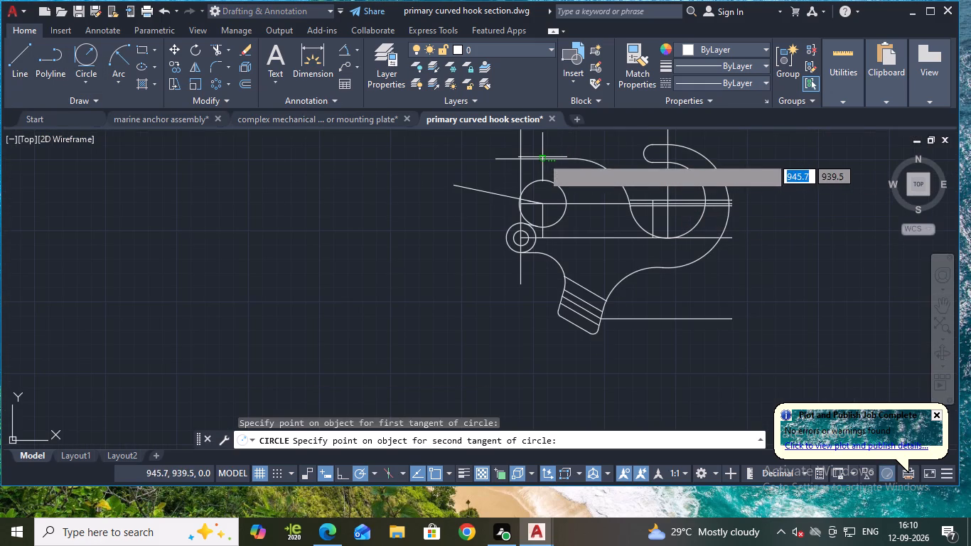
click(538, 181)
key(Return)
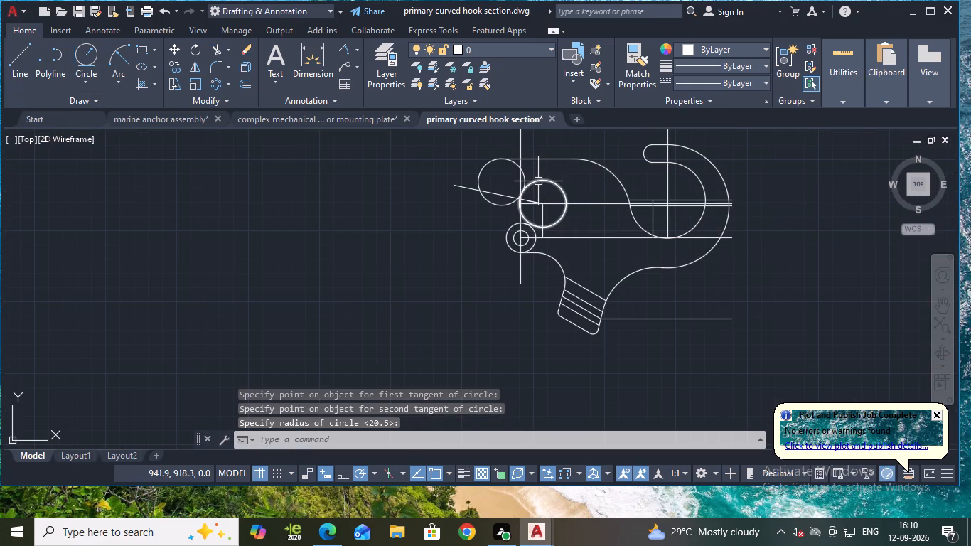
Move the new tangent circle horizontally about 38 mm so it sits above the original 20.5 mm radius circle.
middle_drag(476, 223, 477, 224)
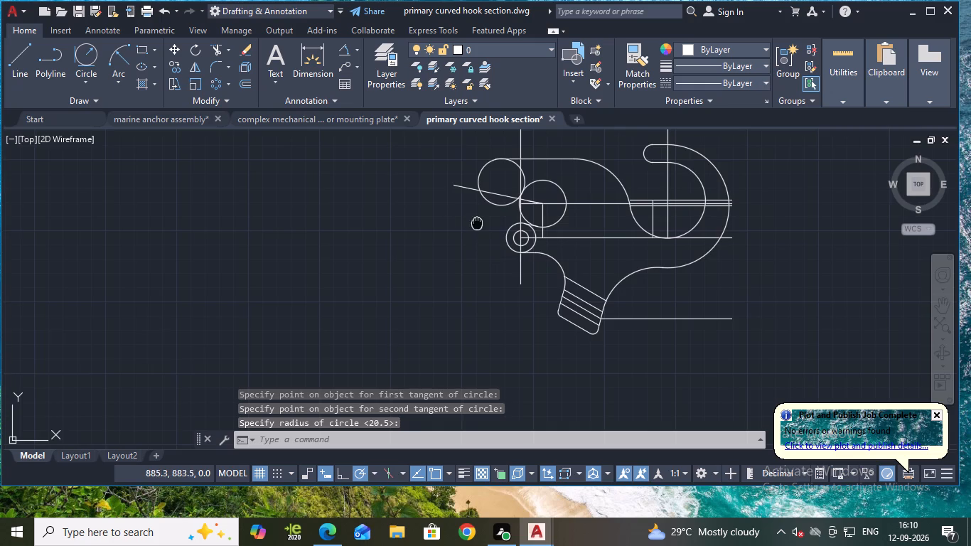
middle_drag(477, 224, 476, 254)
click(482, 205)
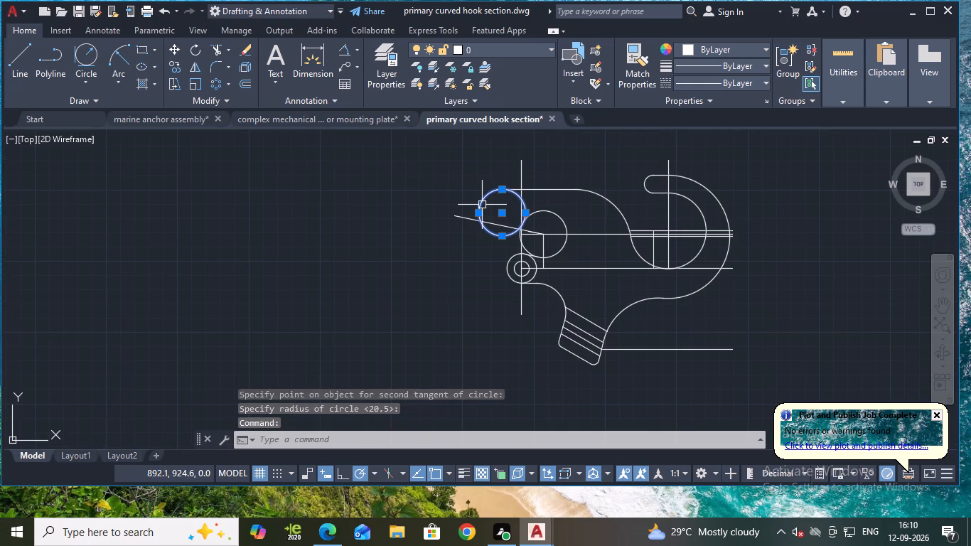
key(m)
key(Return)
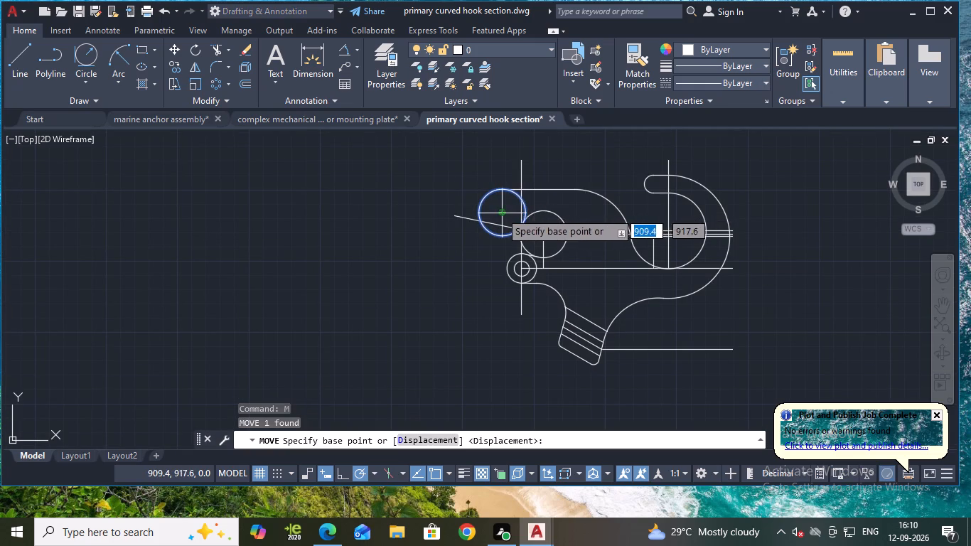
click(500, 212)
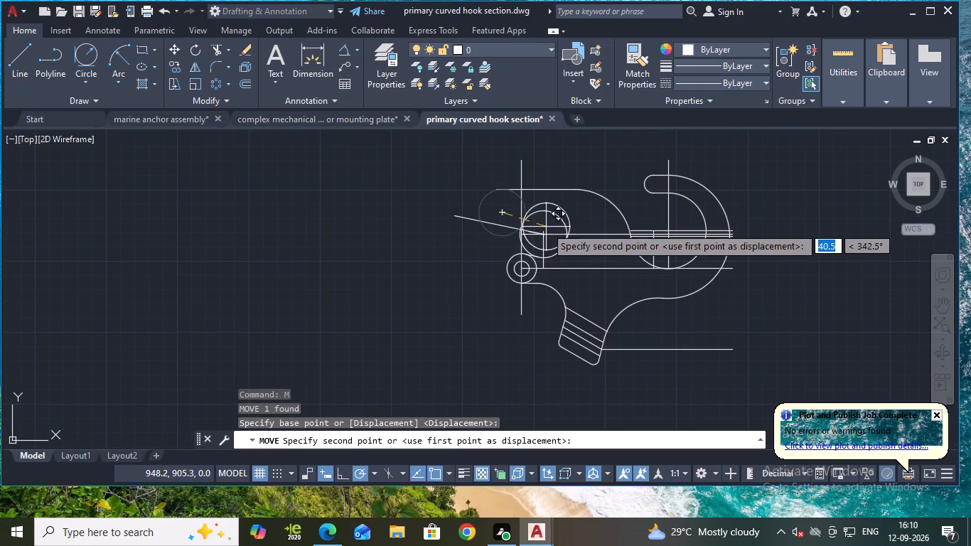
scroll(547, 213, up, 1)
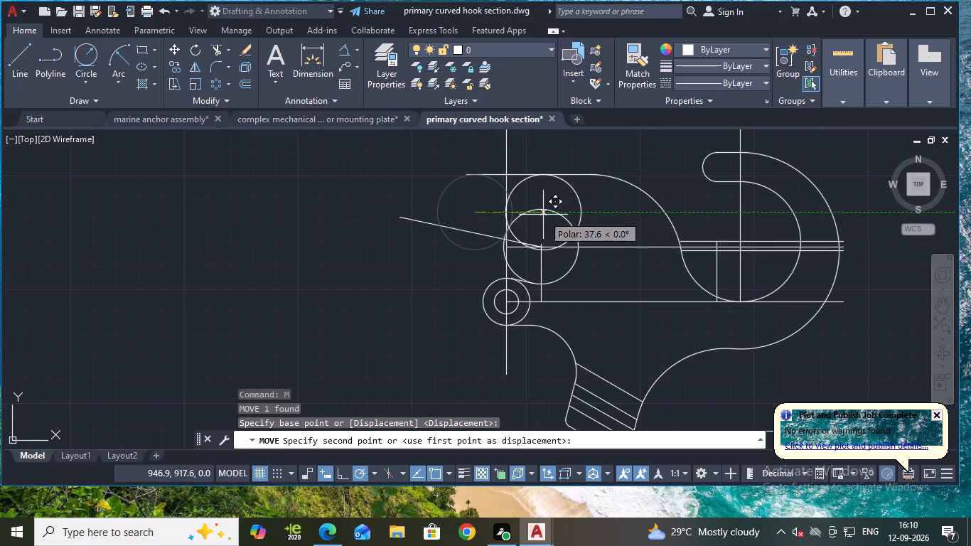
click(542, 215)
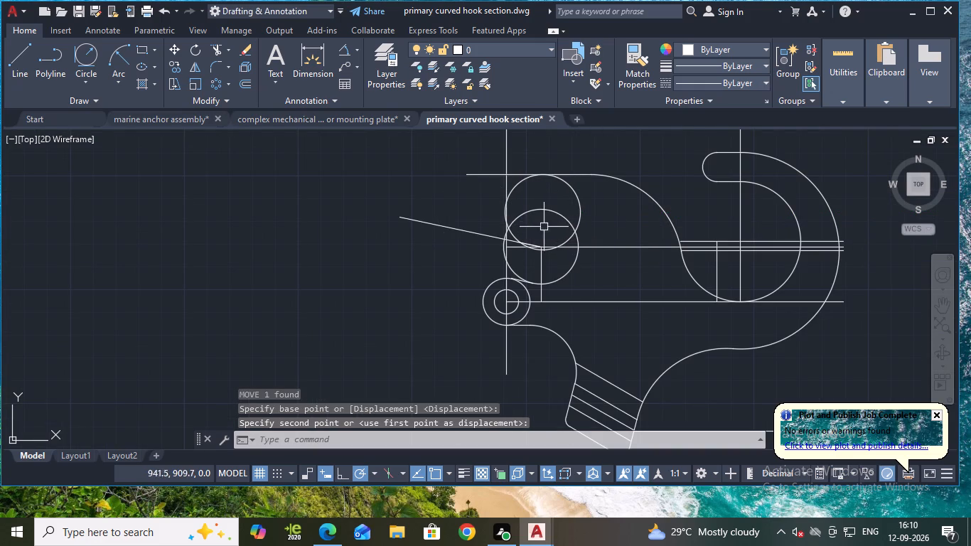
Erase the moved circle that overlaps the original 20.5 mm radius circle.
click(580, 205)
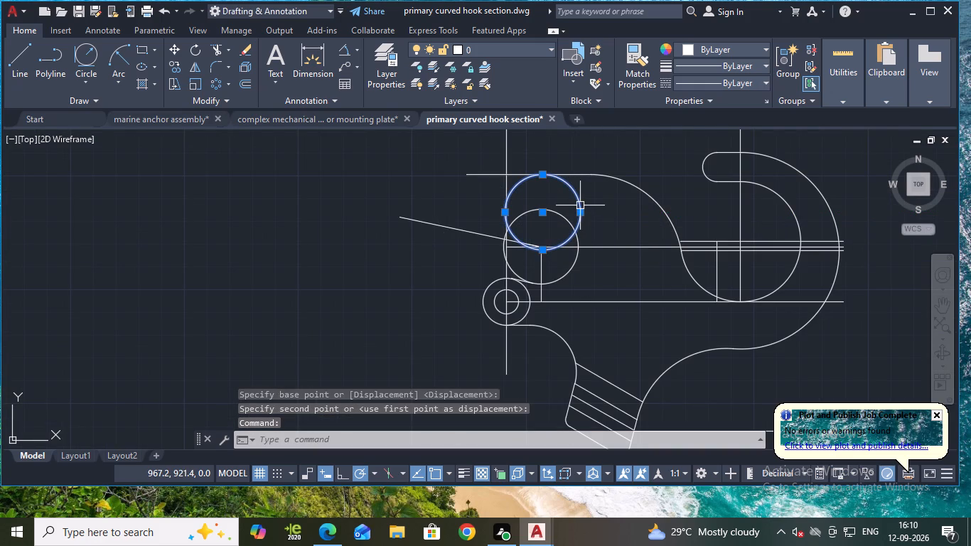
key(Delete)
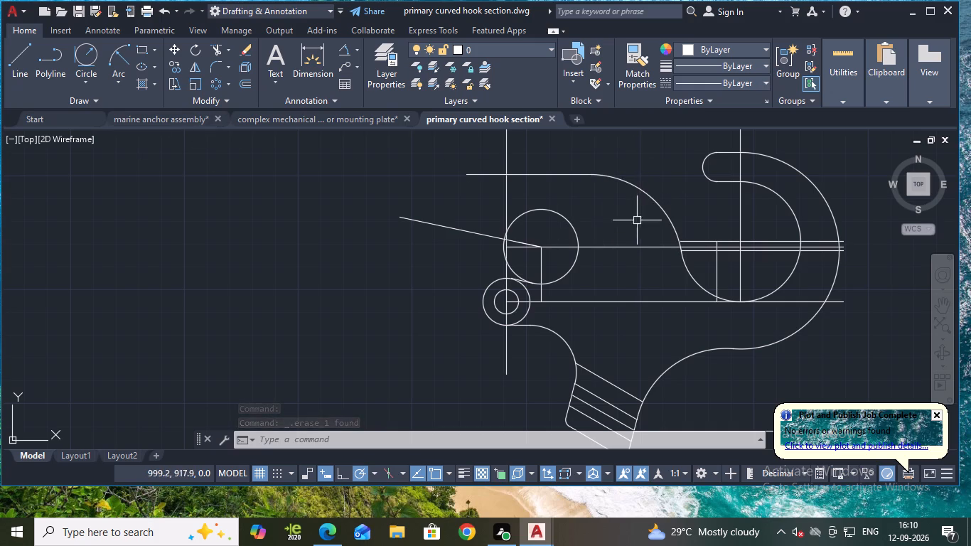
Trim the 13 mm circle's inner side between its tangent lines and the 20.5 mm circle's lower-left arc up to the vertical line.
middle_drag(650, 295, 616, 277)
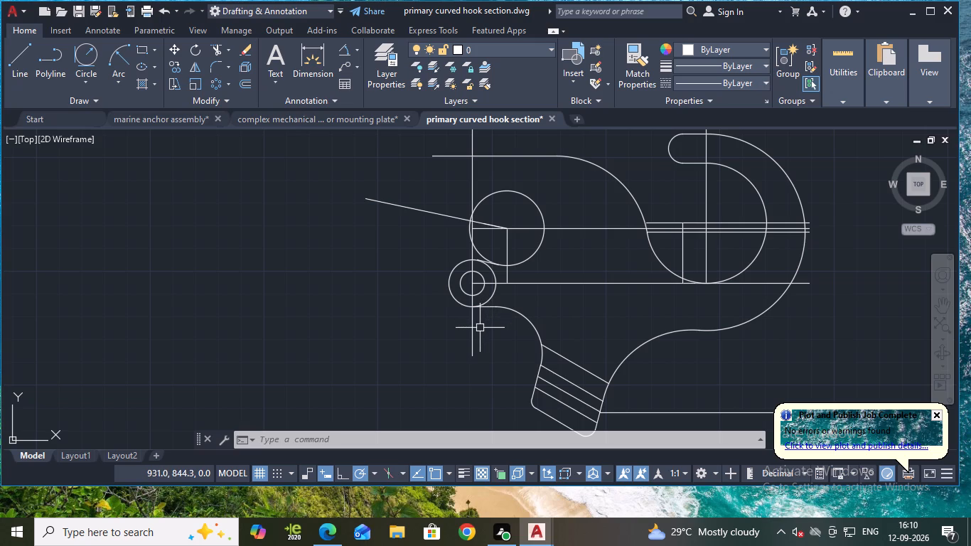
text(tr)
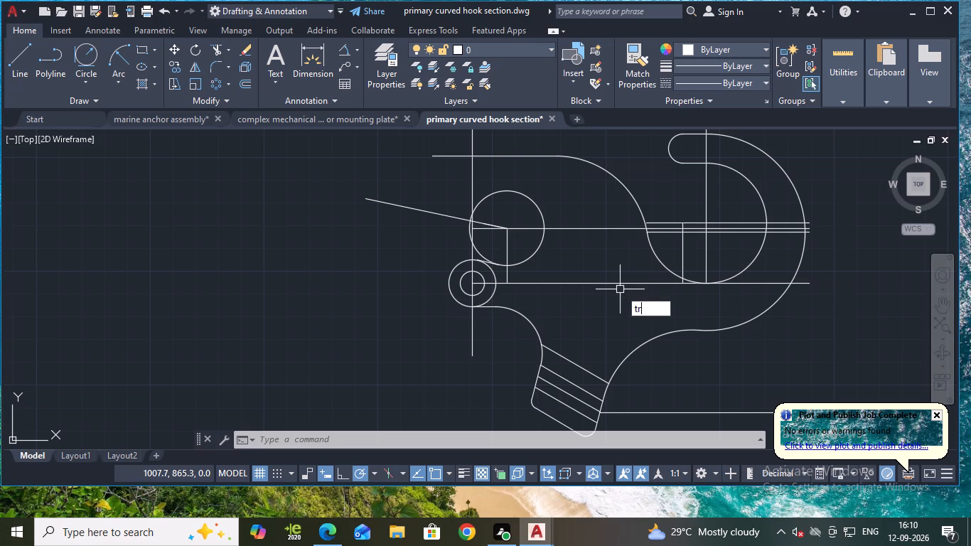
key(Return)
click(490, 304)
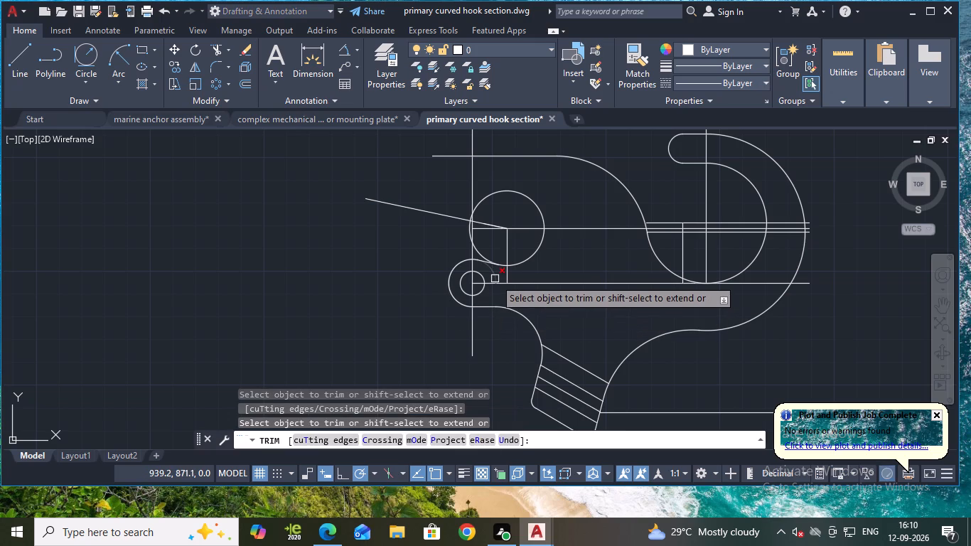
click(495, 279)
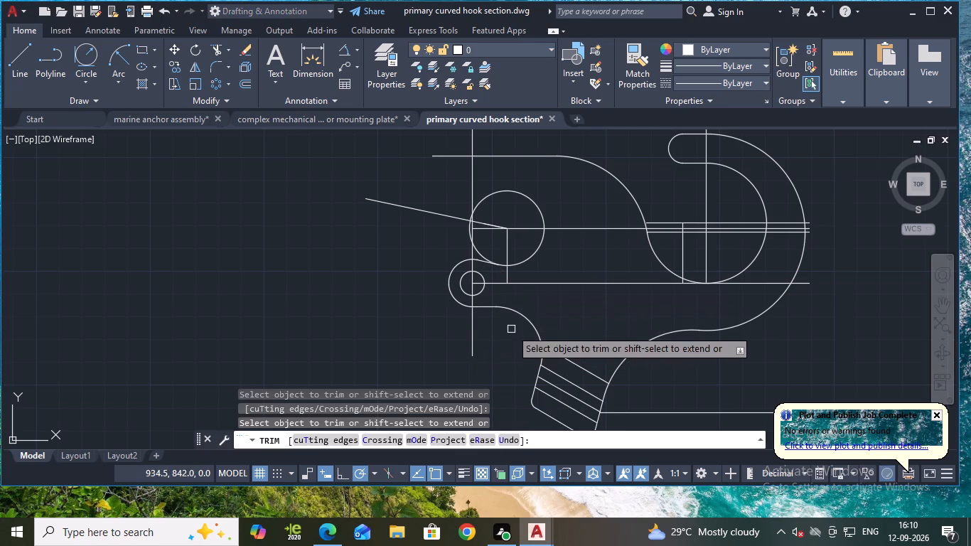
click(478, 253)
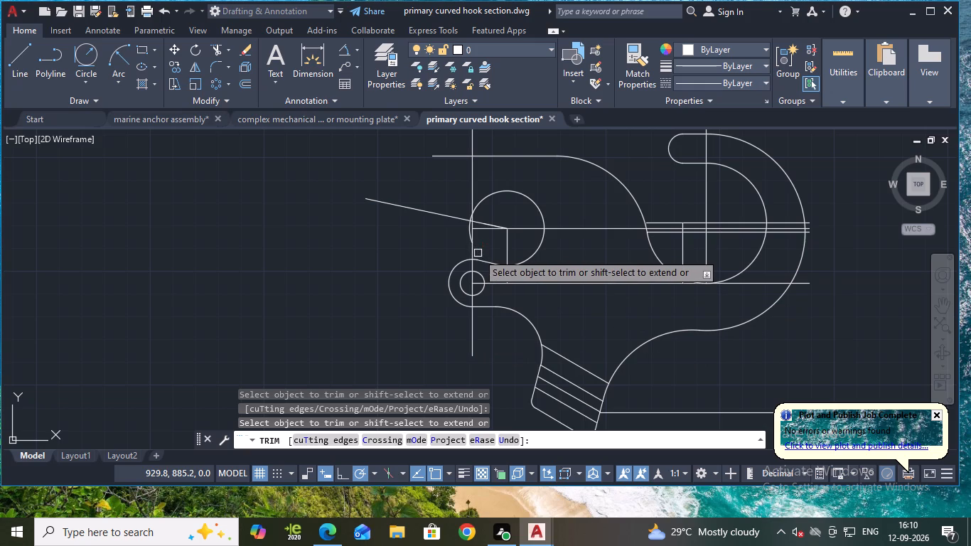
click(470, 233)
click(473, 218)
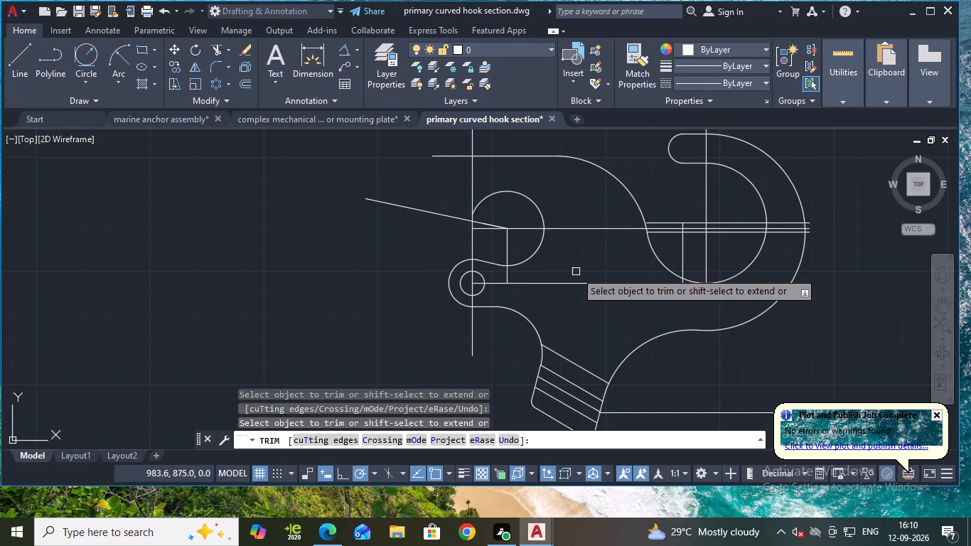
key(Escape)
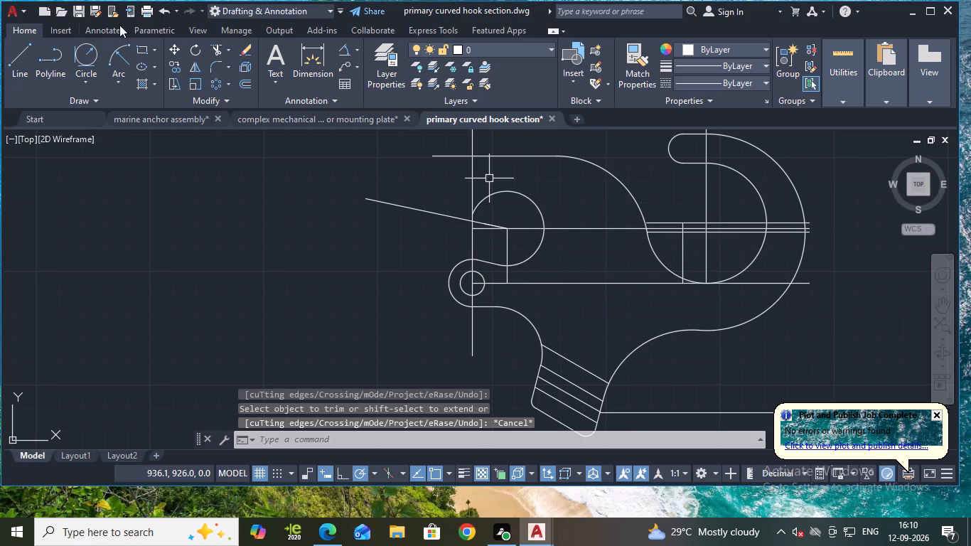
Draw a horizontal line about 88 mm long leftwards from the top of the trimmed 20.5 mm radius circle.
click(29, 53)
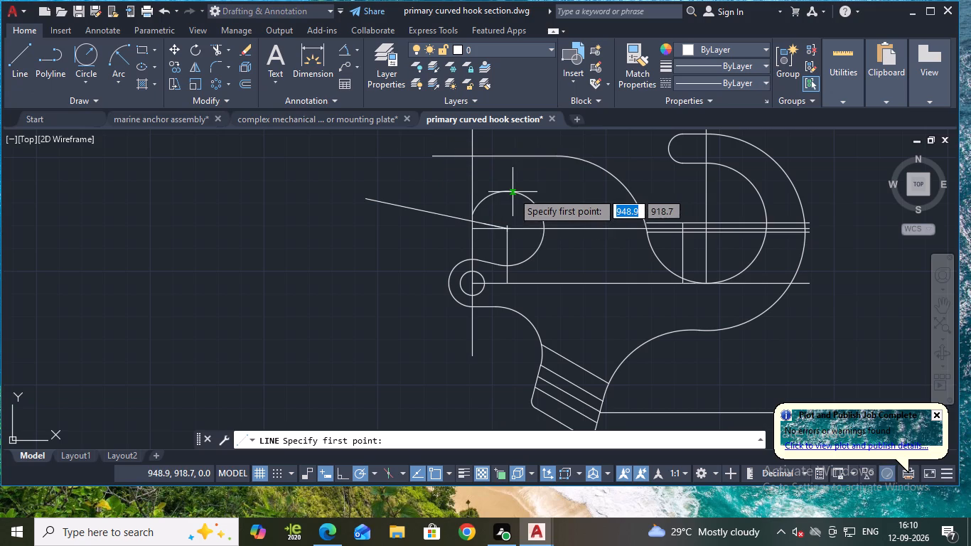
click(508, 192)
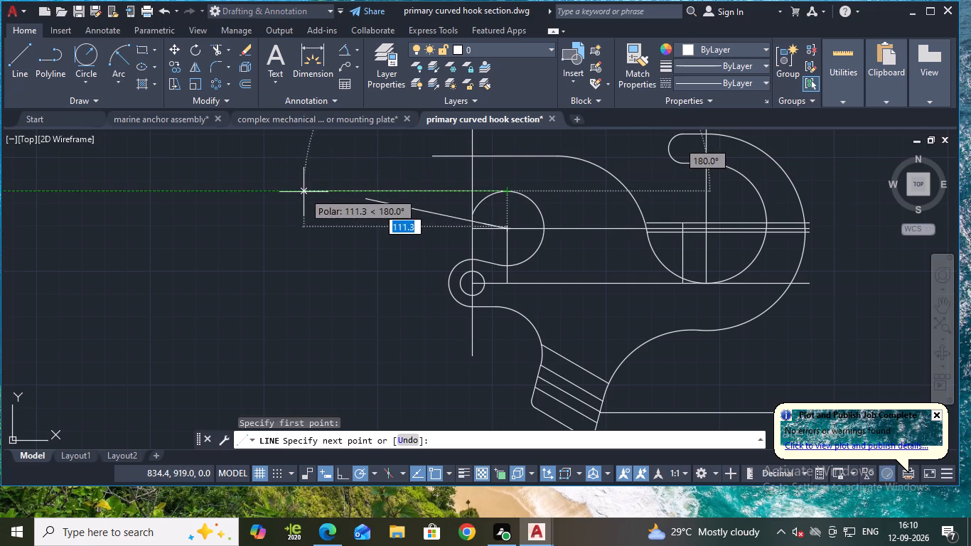
click(346, 190)
key(Escape)
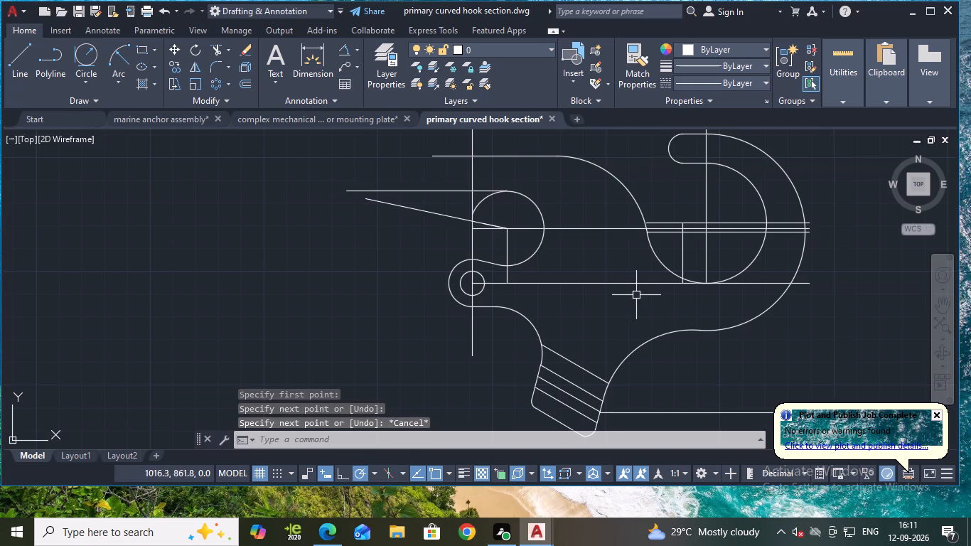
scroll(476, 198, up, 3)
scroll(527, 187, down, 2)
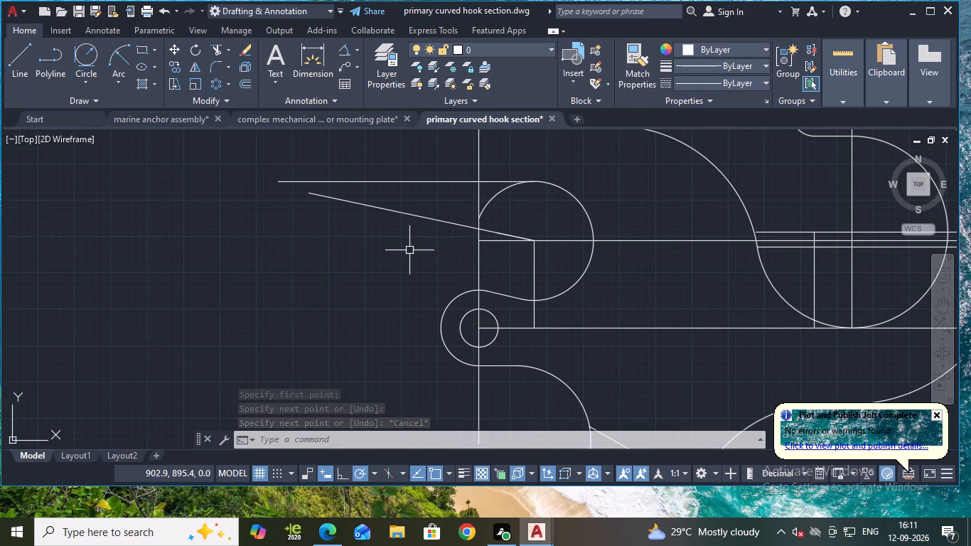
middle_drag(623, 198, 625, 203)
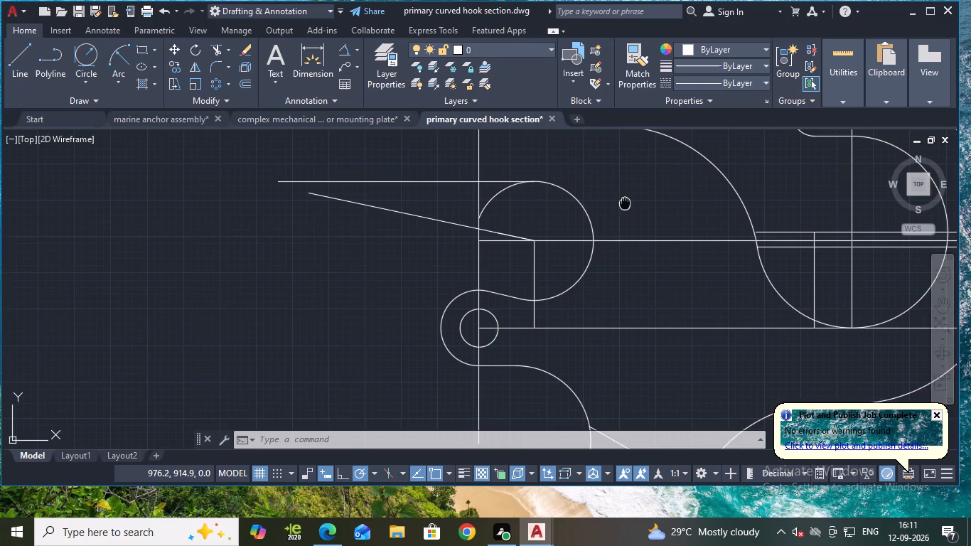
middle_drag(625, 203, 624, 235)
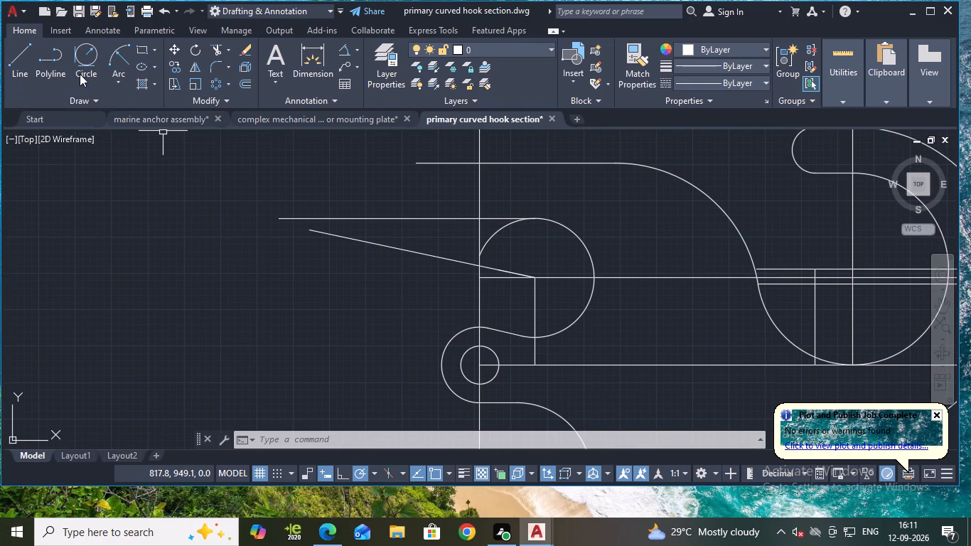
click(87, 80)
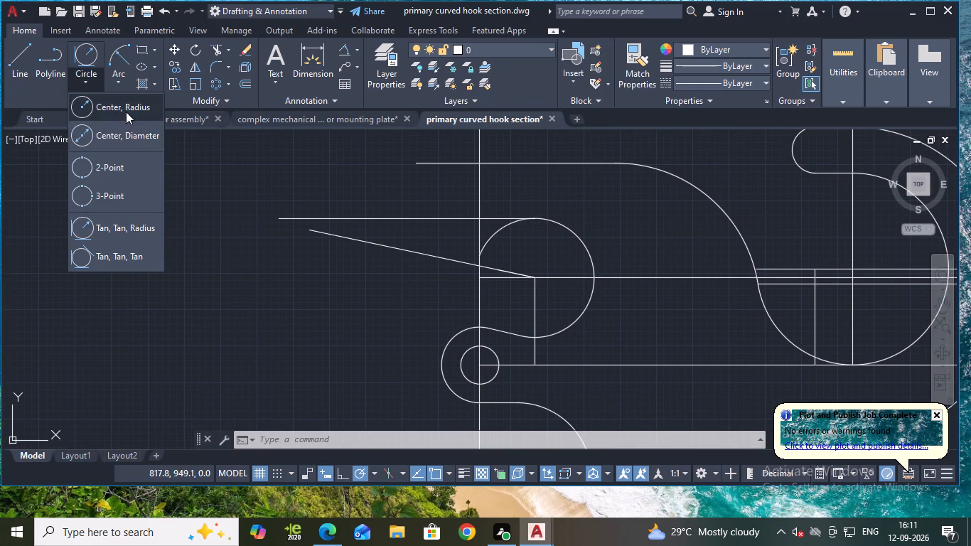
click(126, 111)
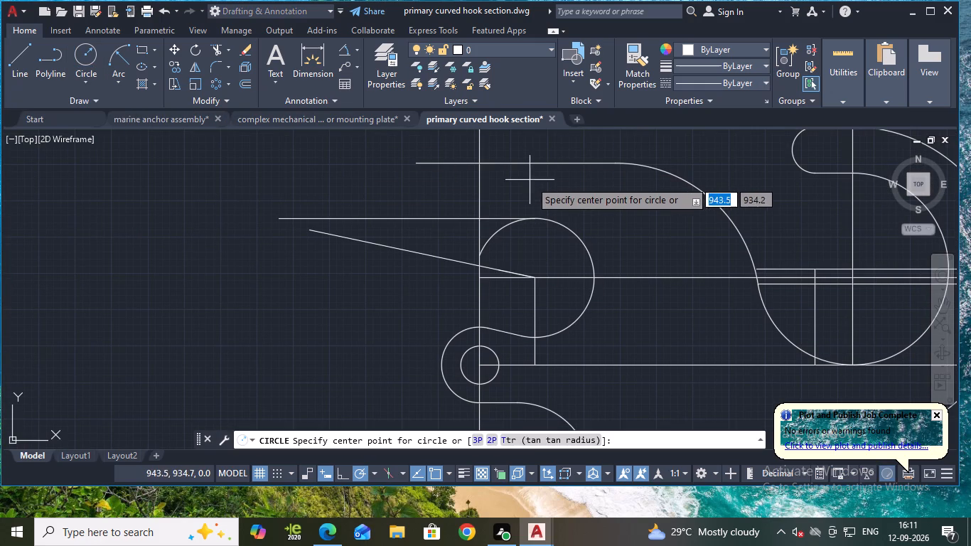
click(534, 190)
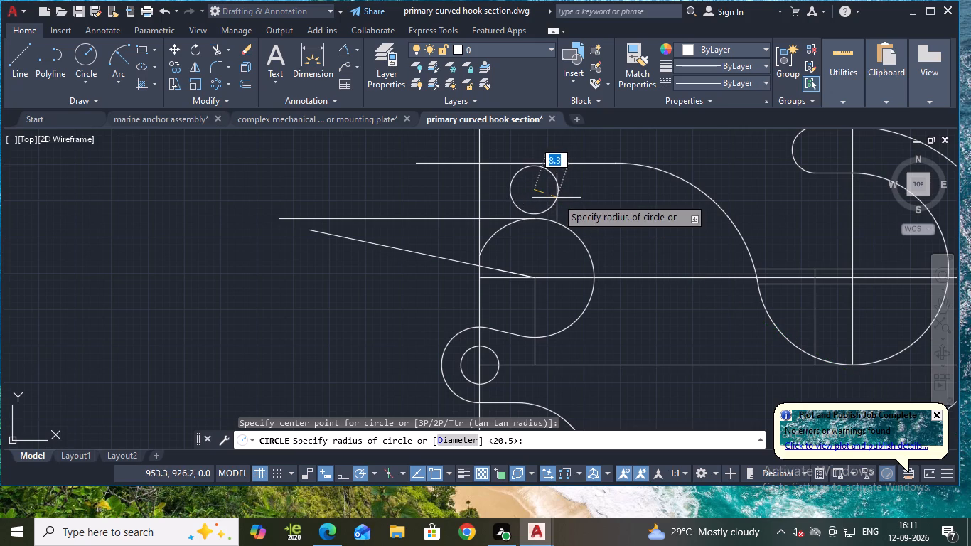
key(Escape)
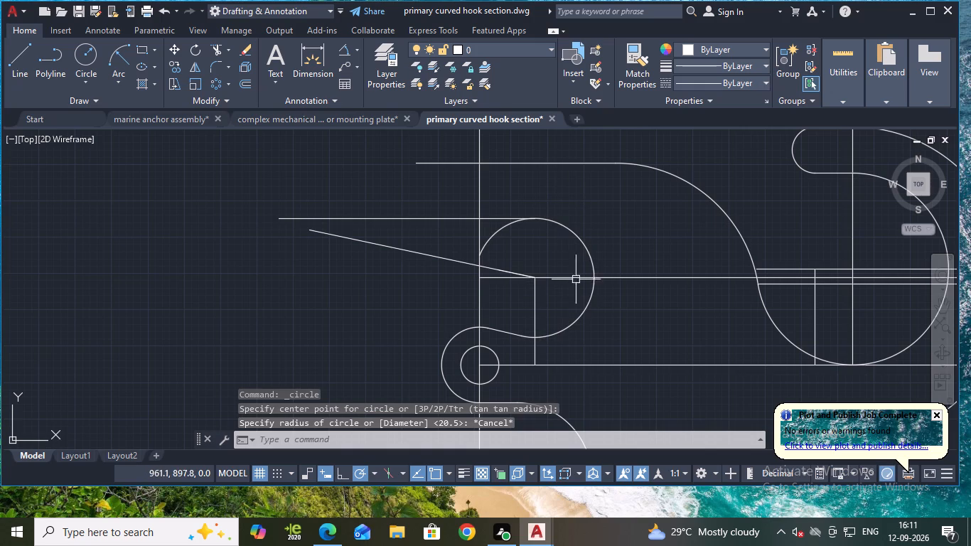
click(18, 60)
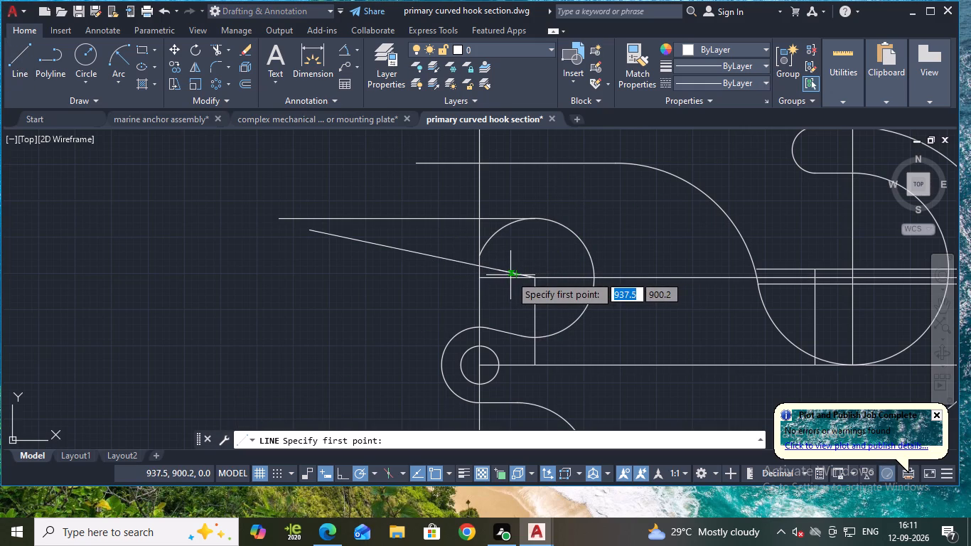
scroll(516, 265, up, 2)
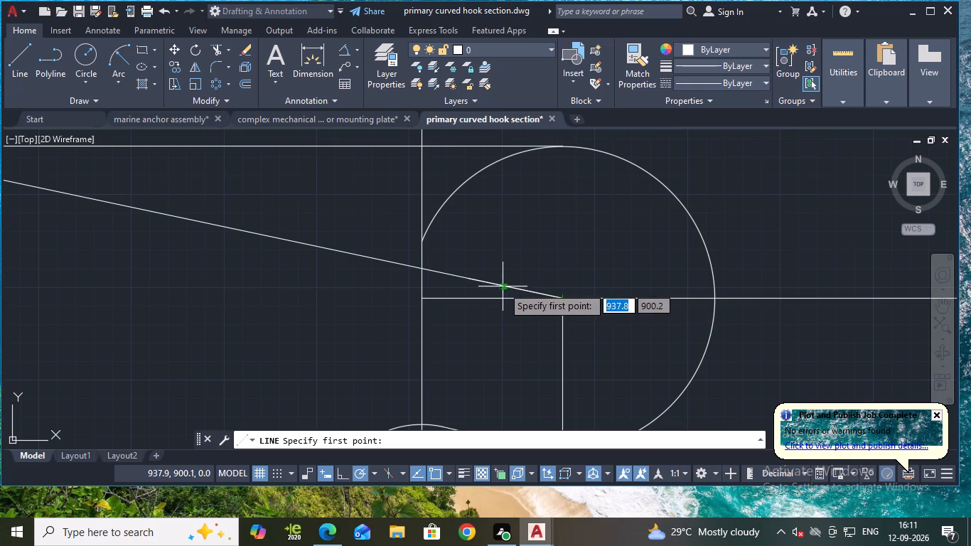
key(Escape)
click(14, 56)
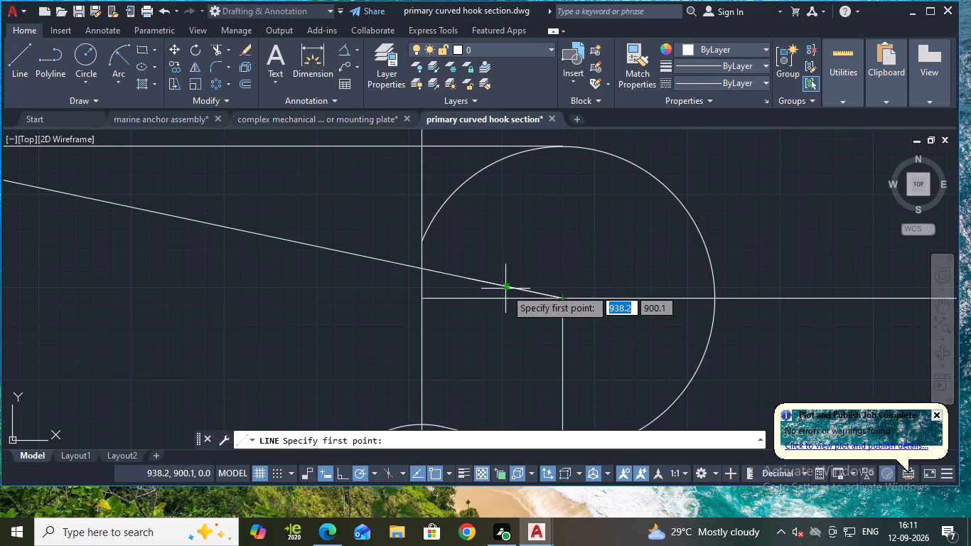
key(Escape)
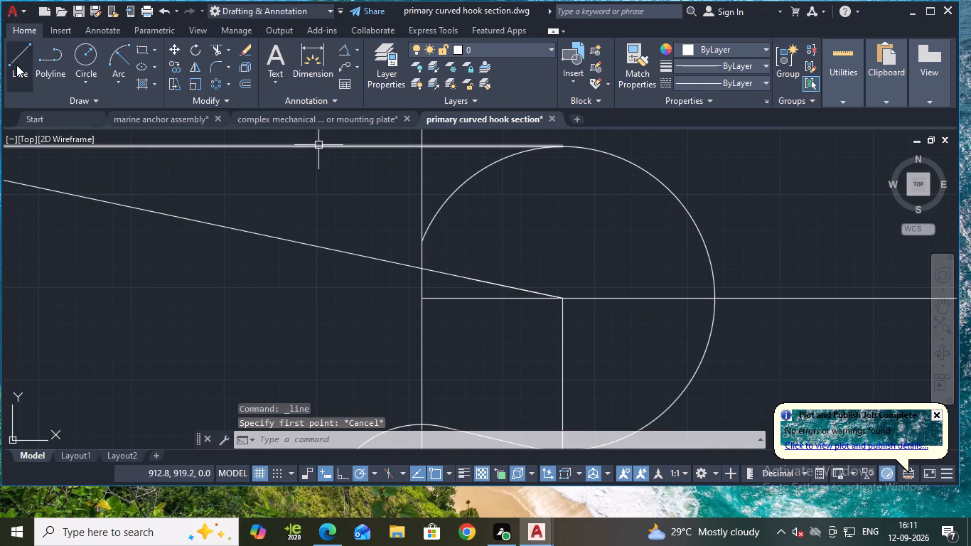
Draw a near-vertical line about 37 mm long from the slanted line up to the part's upper horizontal edge.
click(14, 61)
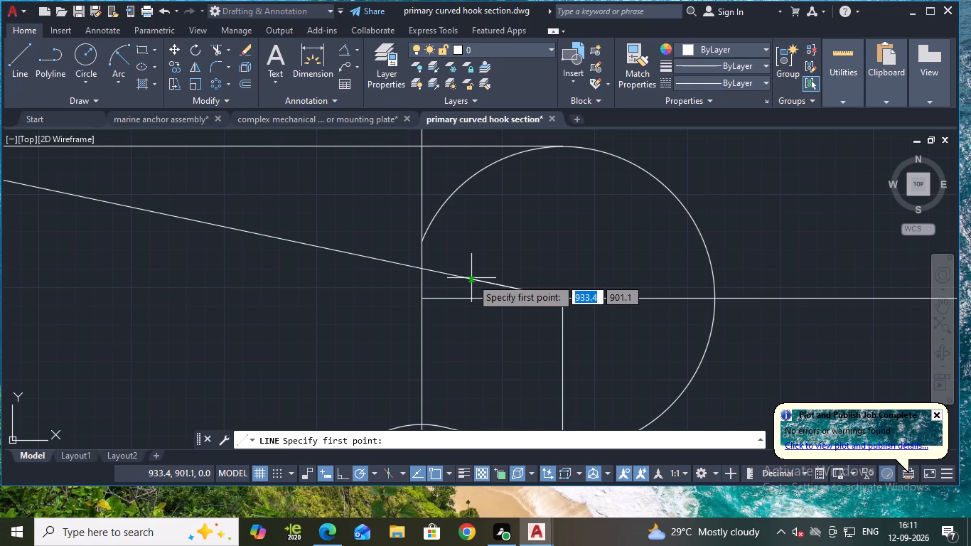
click(466, 280)
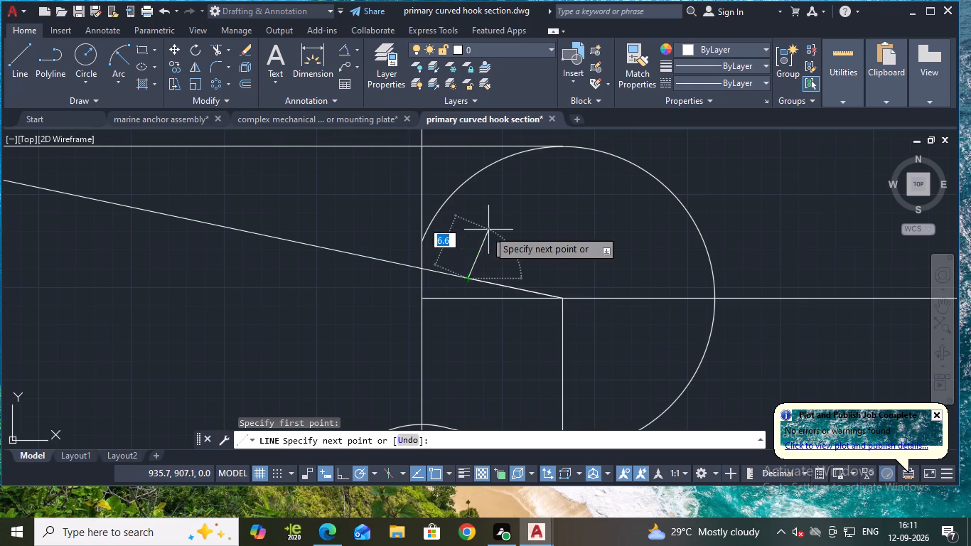
middle_drag(489, 229, 461, 338)
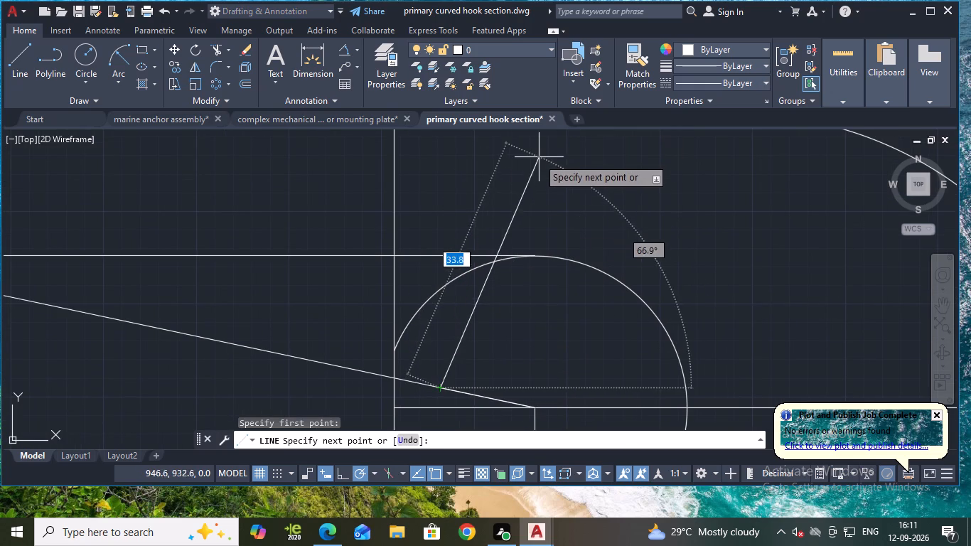
scroll(525, 163, down, 2)
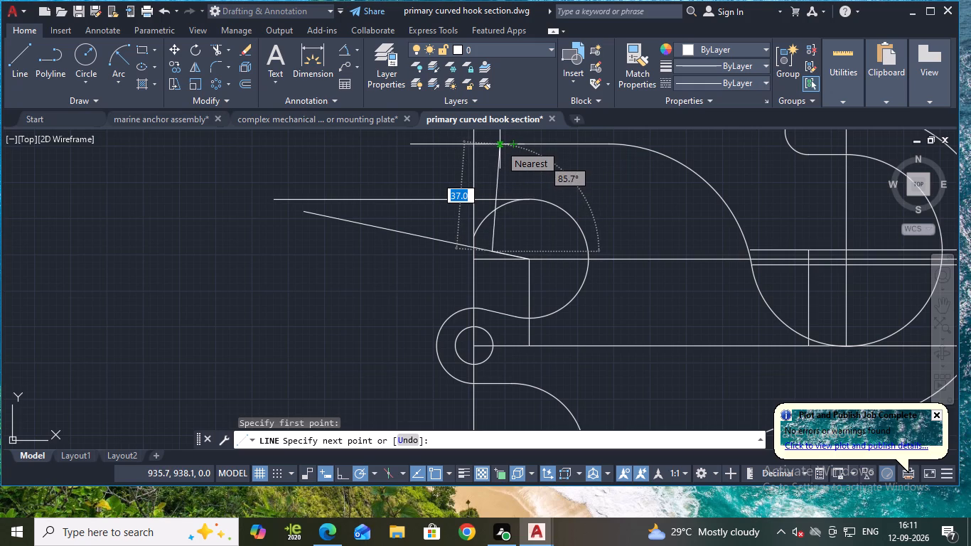
click(503, 145)
key(Escape)
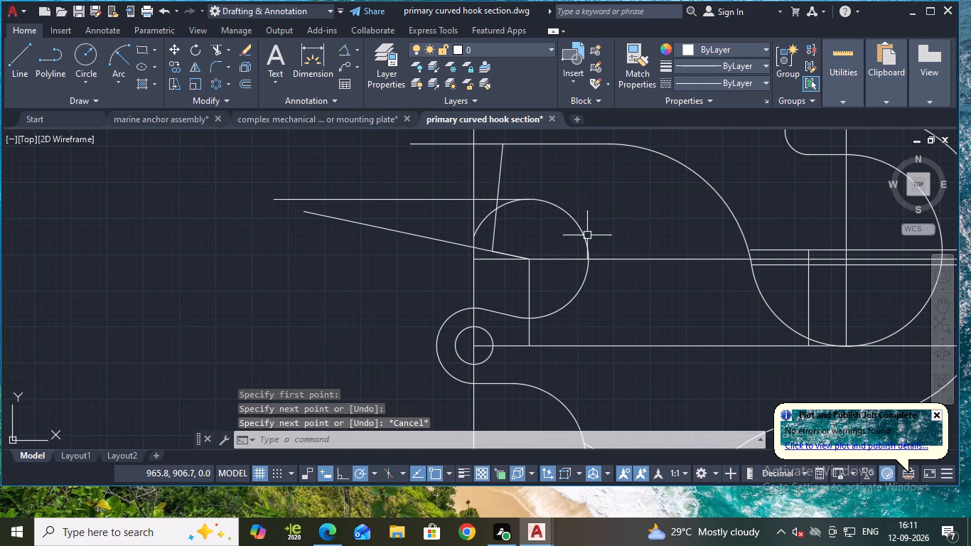
Trim the 20.5 mm circle's upper-left arc back to its top, where the lower horizontal line begins.
text(tr)
key(Return)
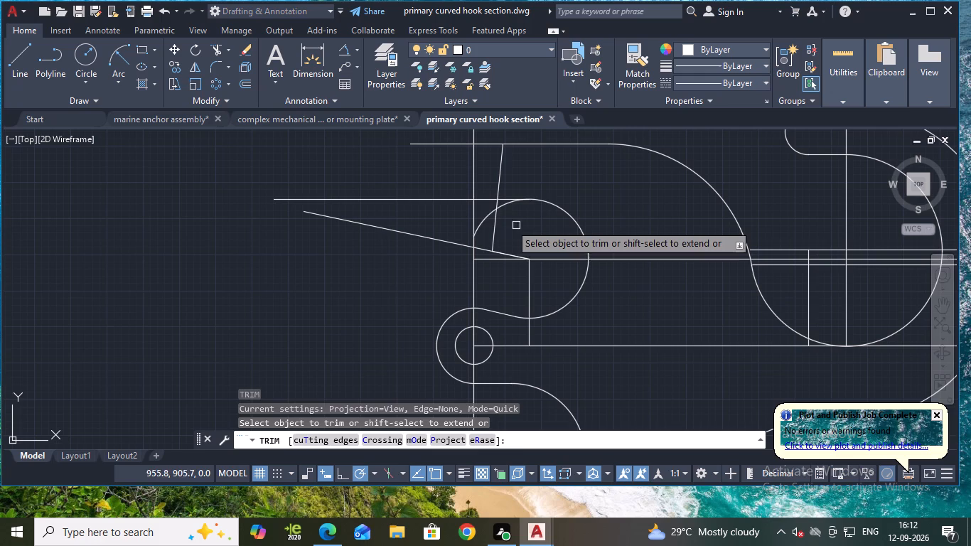
click(488, 217)
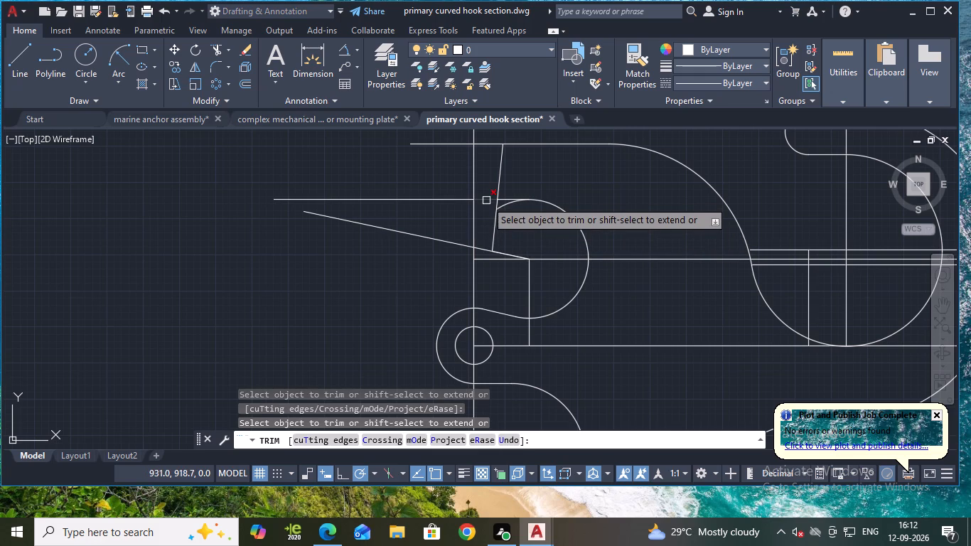
click(500, 211)
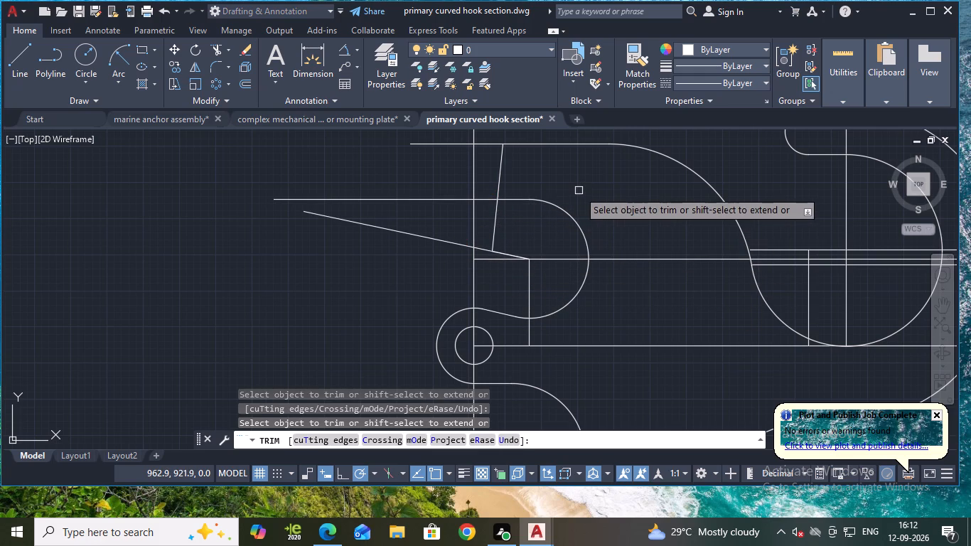
key(Escape)
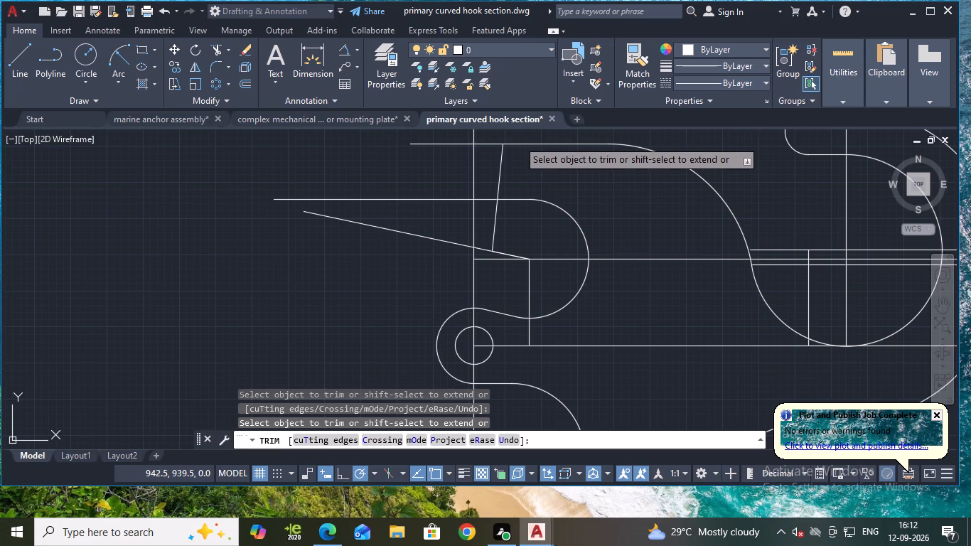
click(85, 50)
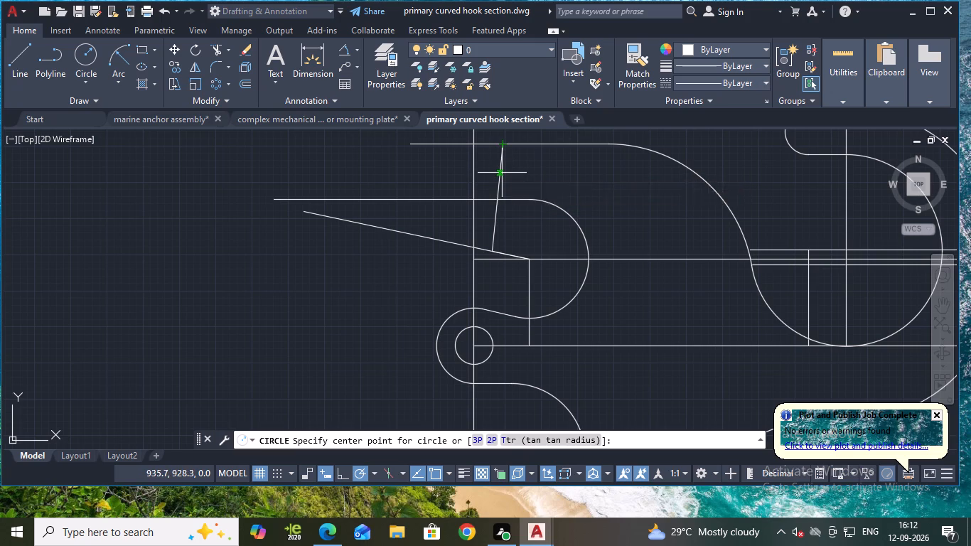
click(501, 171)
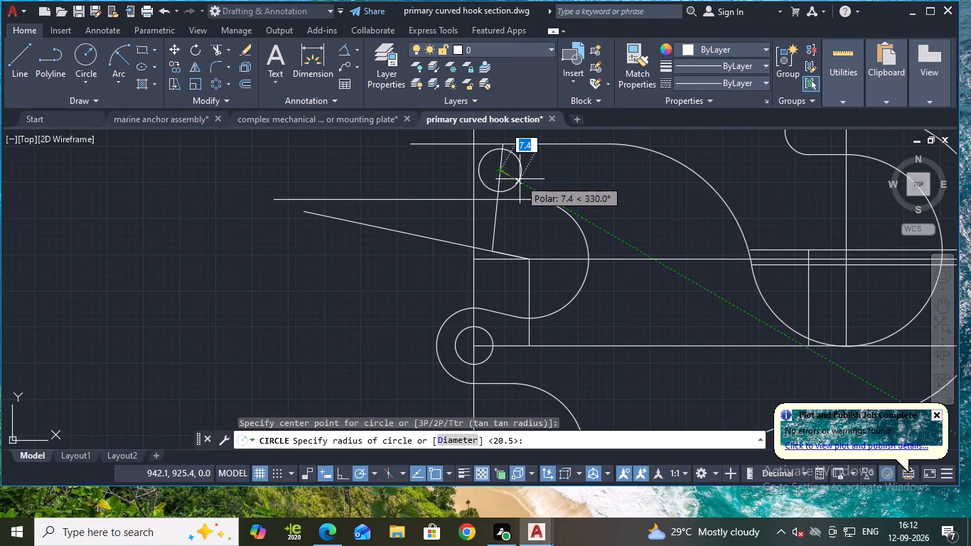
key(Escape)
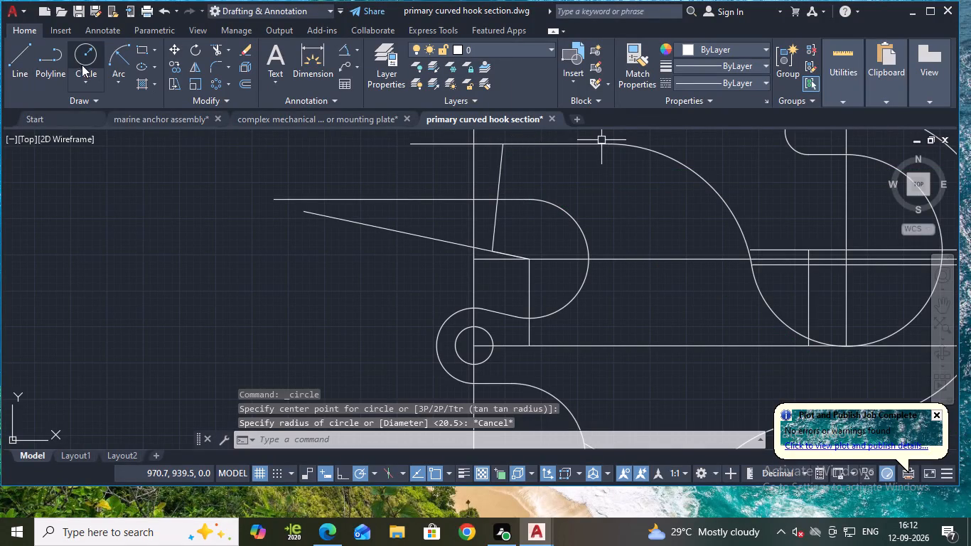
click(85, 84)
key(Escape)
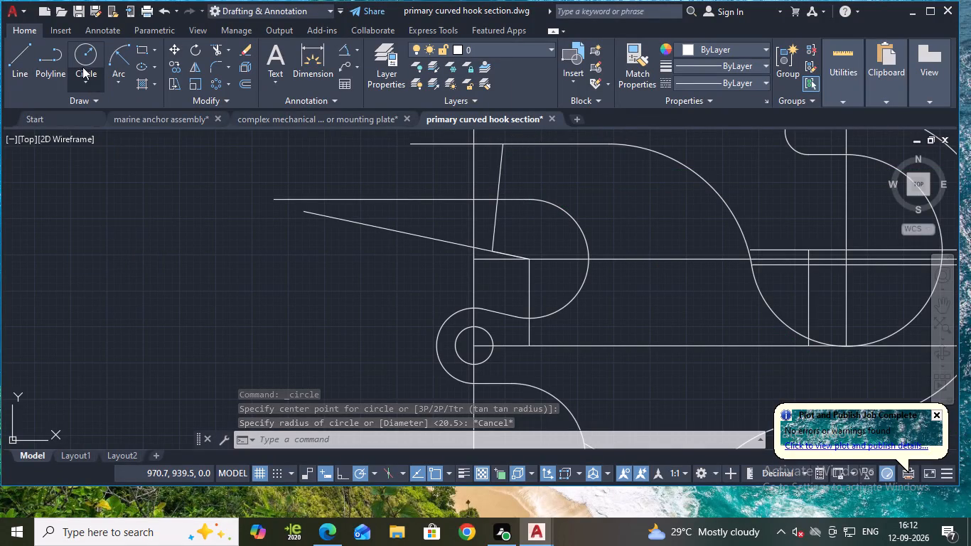
Draw a Tan, Tan, Tan circle touching the horizontal line above the 20.5 mm arc, the vertical line and the upper horizontal edge.
click(83, 75)
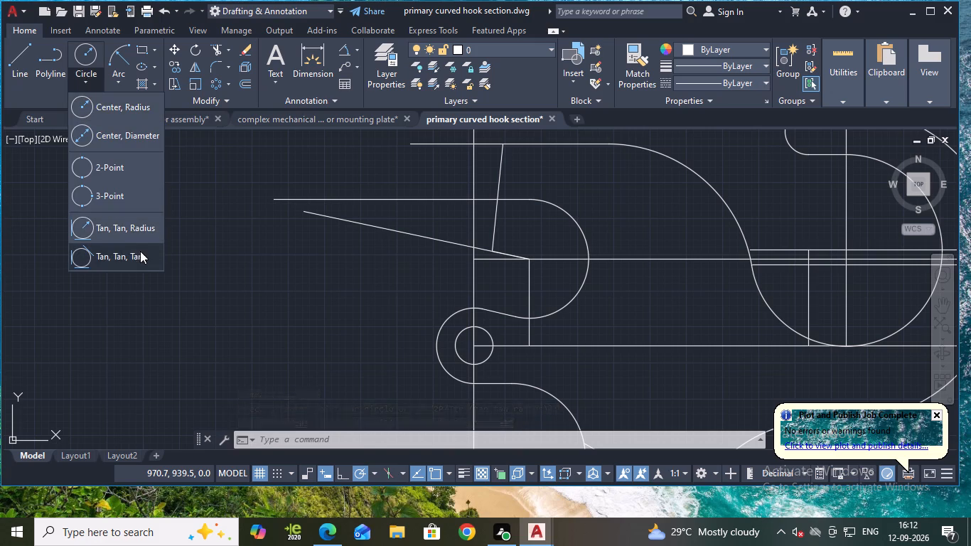
click(141, 253)
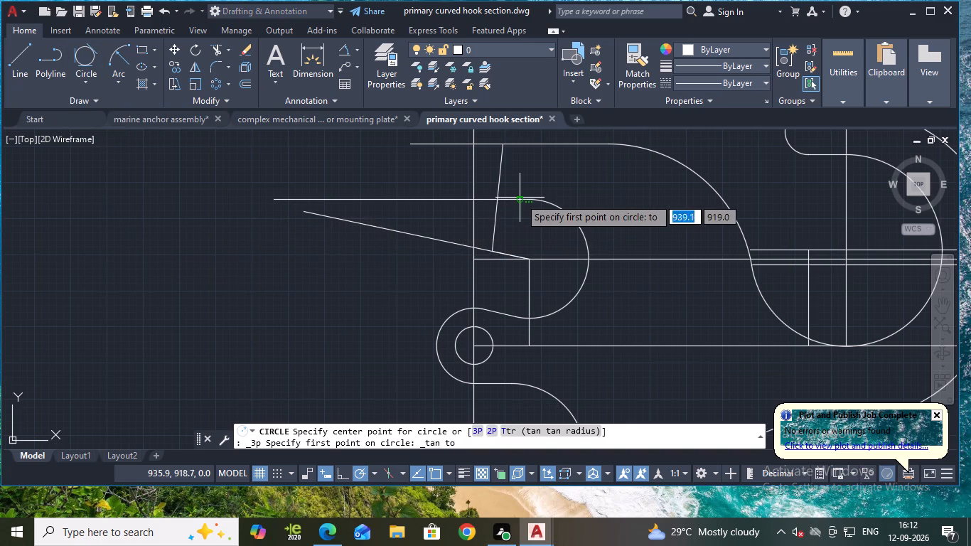
click(514, 197)
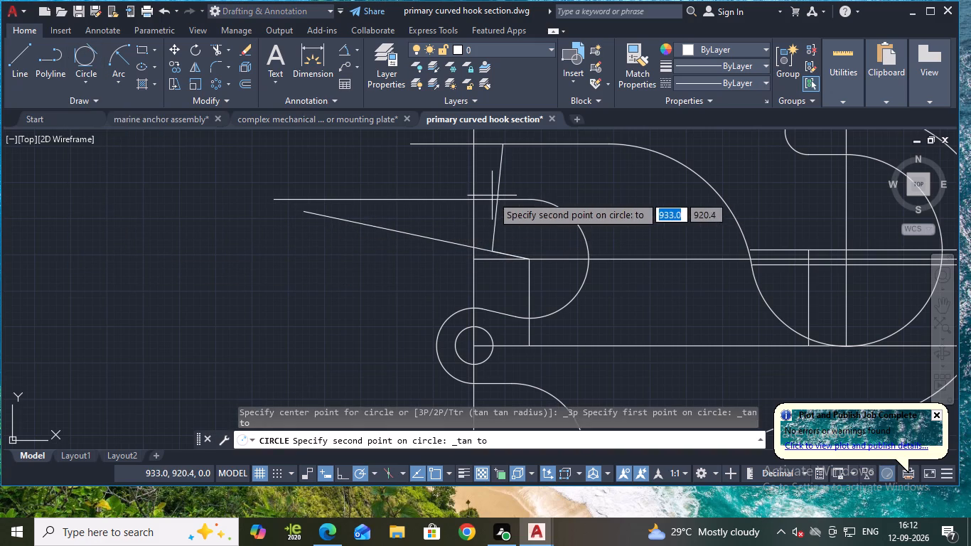
click(473, 176)
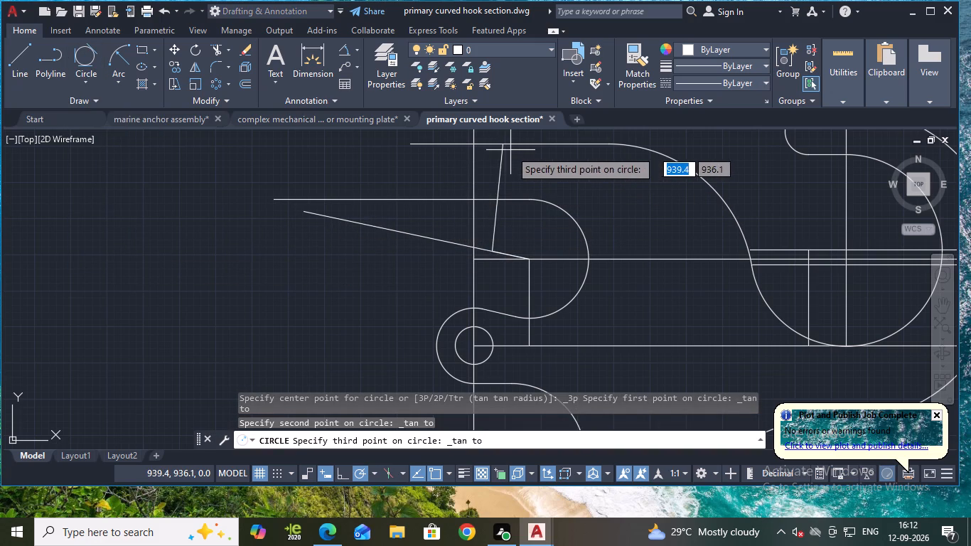
click(512, 142)
key(Escape)
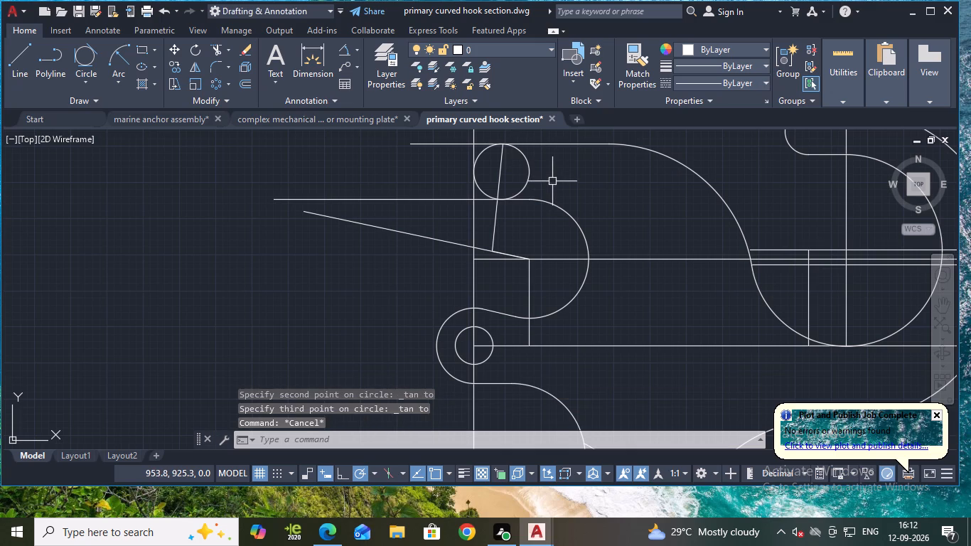
Trim the new tangent circle's right half and the ends of both horizontal lines next to it, leaving a rounded left end.
text(tr)
key(Return)
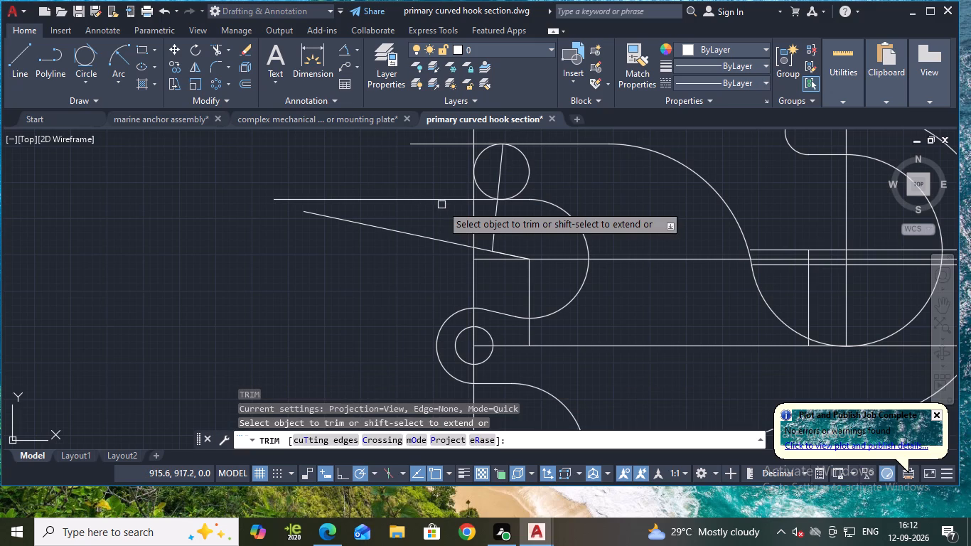
click(522, 186)
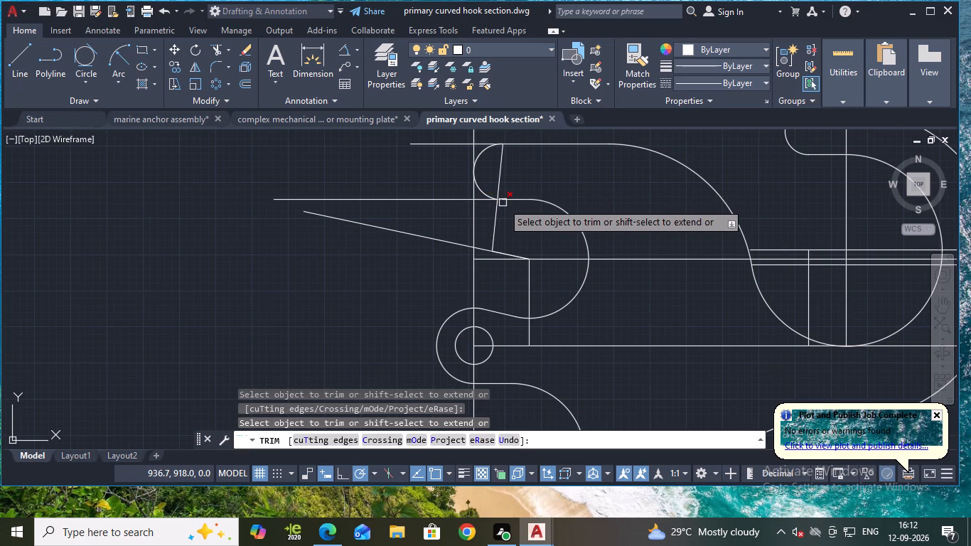
click(481, 203)
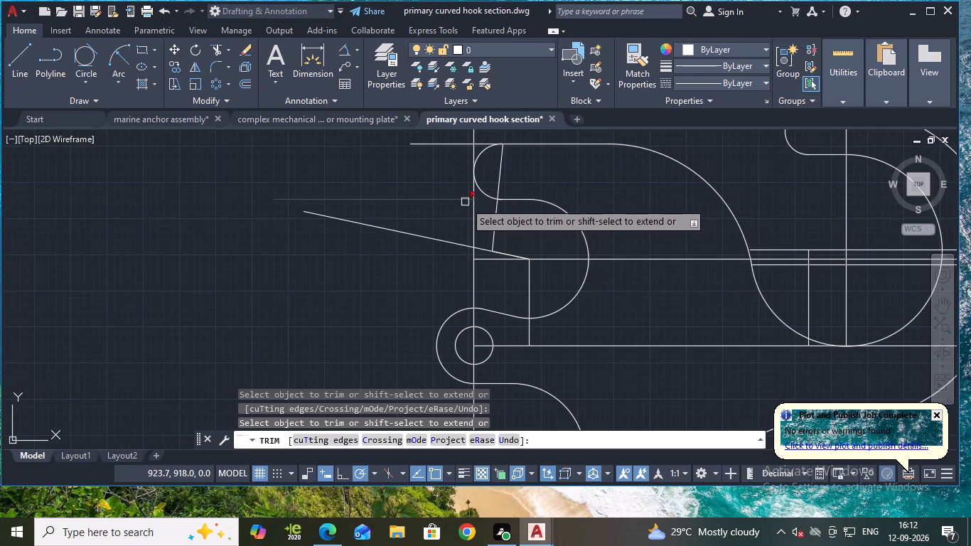
click(452, 143)
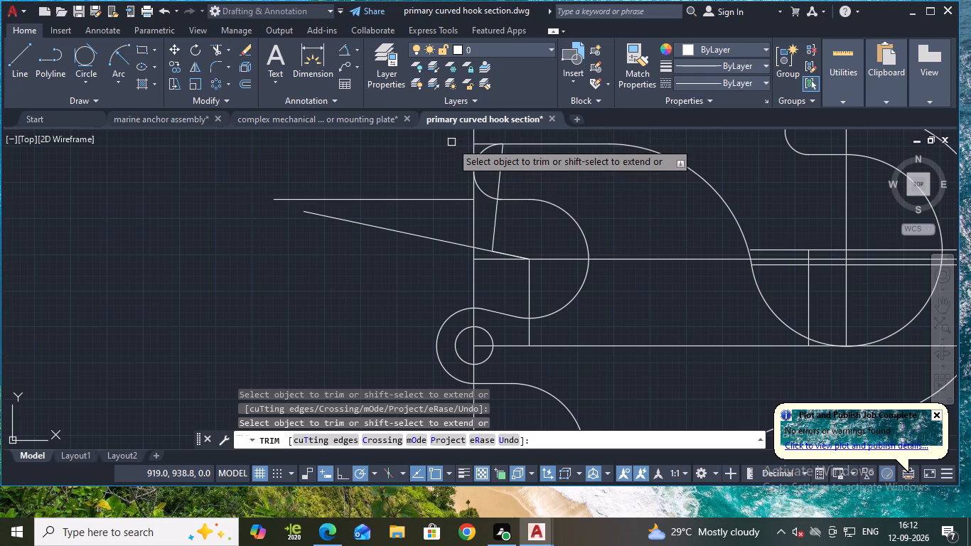
click(478, 142)
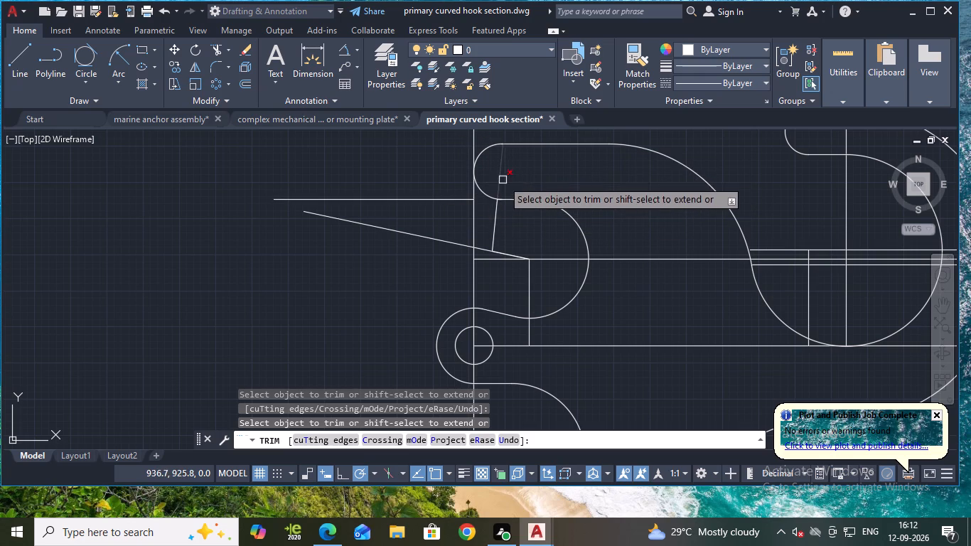
Trim the two short parallel horizontal lines inside the large hook back to its vertical centreline, removing their left portions.
scroll(516, 204, down, 1)
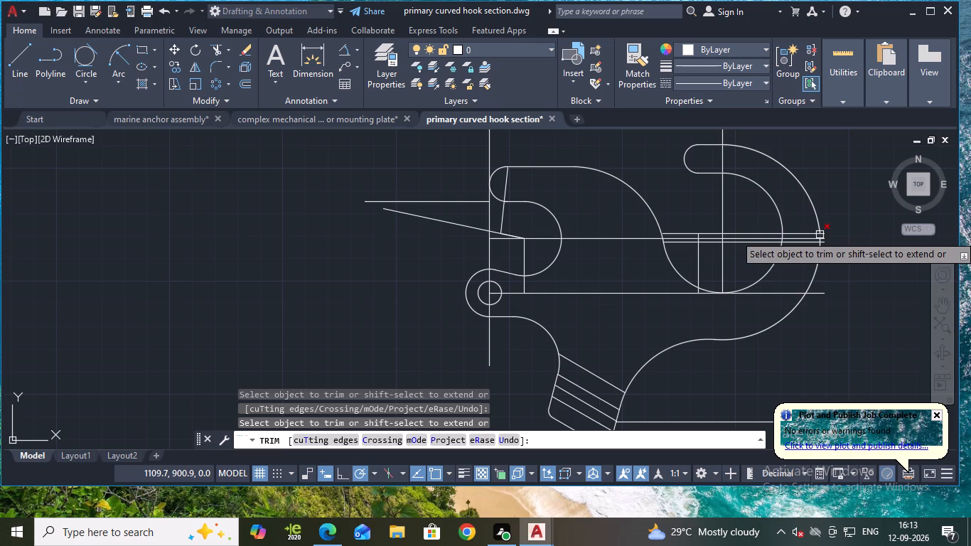
scroll(638, 244, up, 1)
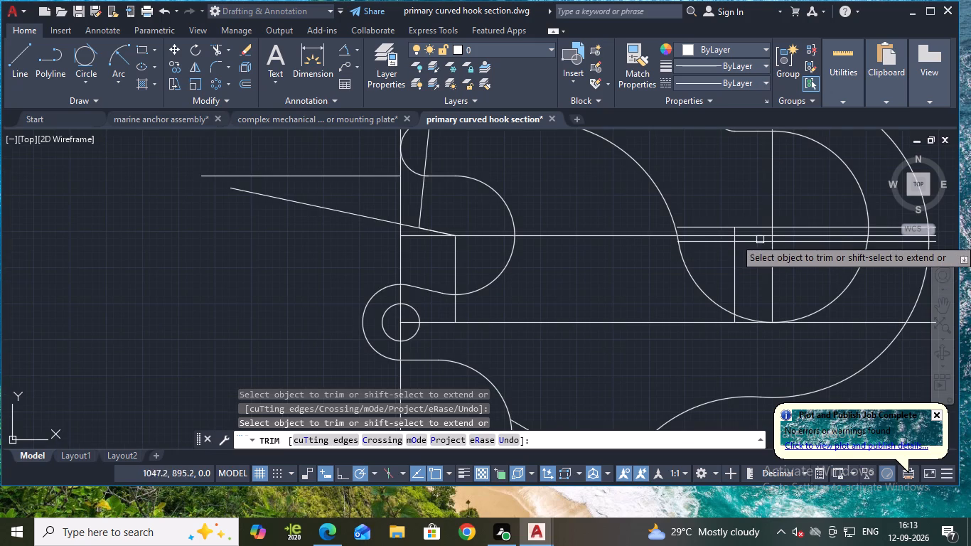
click(761, 228)
click(700, 230)
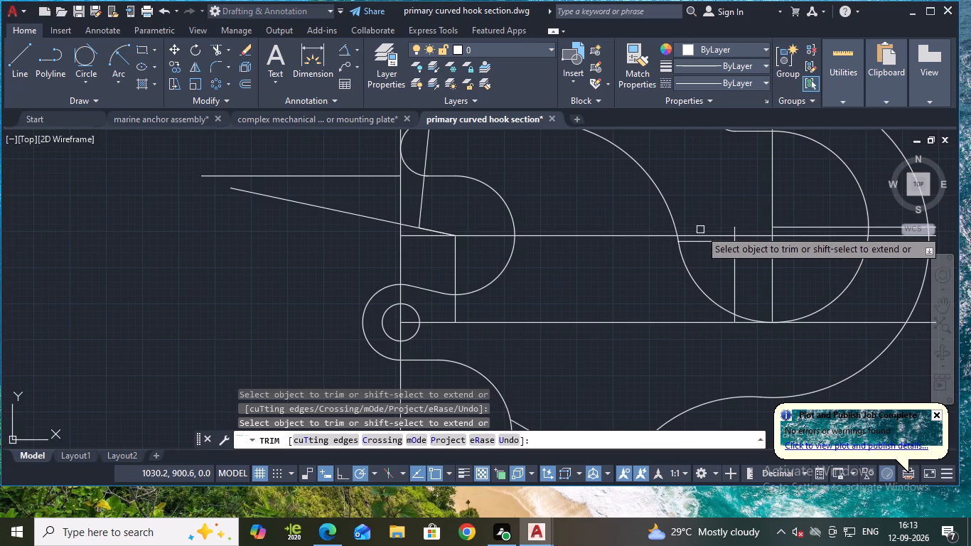
click(714, 242)
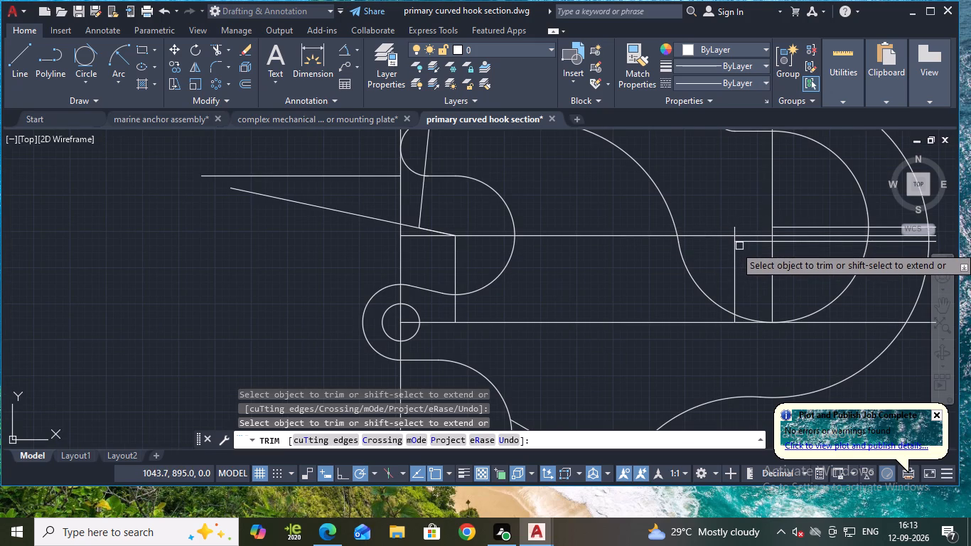
click(749, 241)
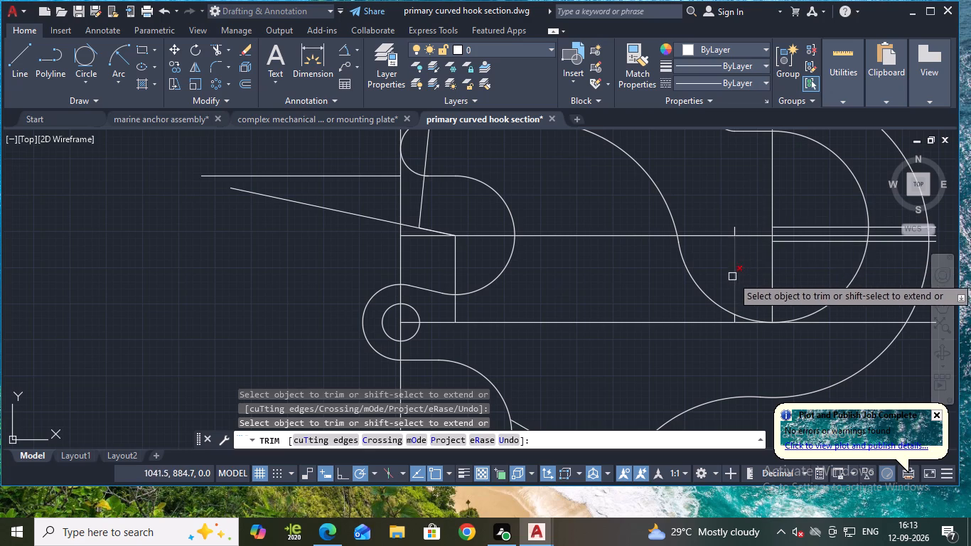
Trim away the short vertical line left of the large hook's vertical centreline, including its top and bottom stubs.
click(731, 277)
click(736, 229)
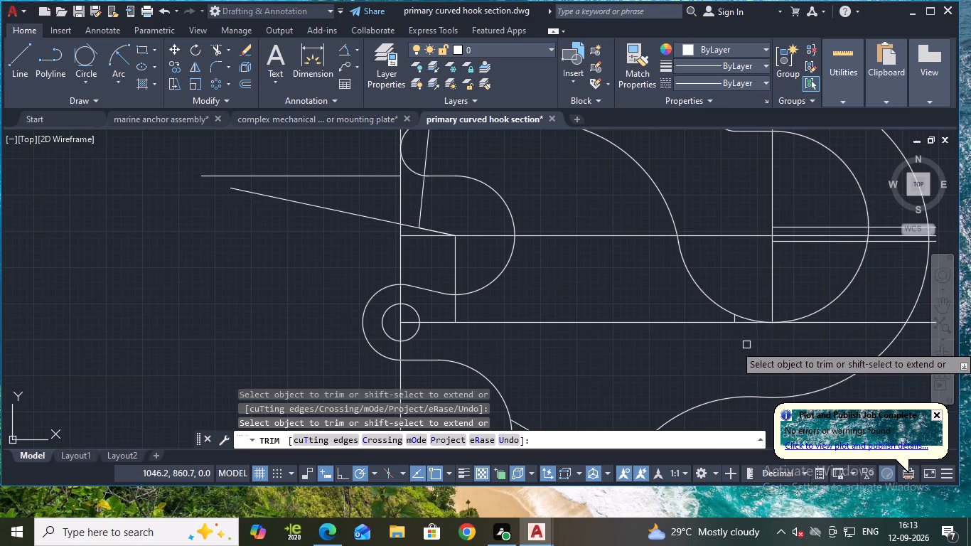
scroll(743, 336, up, 2)
click(723, 294)
scroll(494, 282, down, 2)
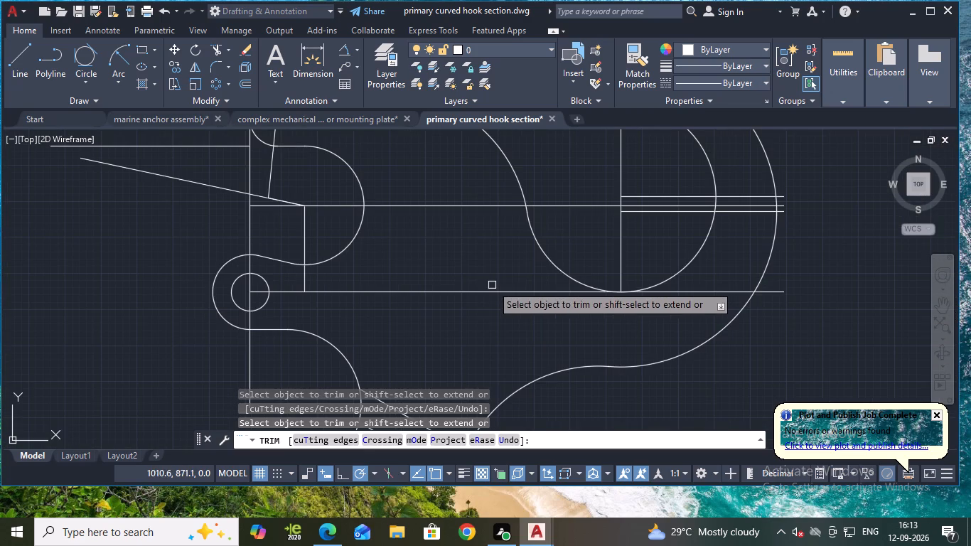
scroll(344, 202, down, 1)
middle_drag(379, 178, 423, 210)
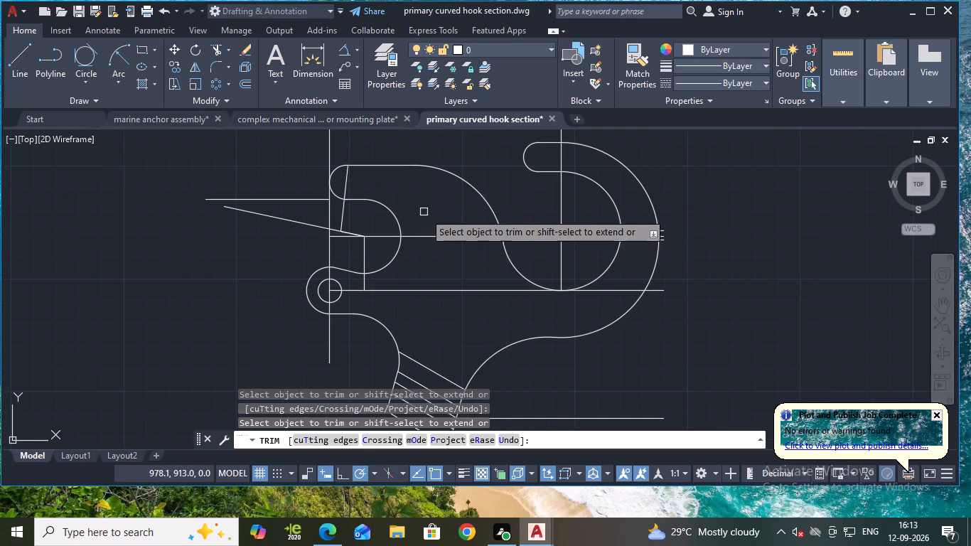
Trim the short steep line inside the left rounded end, the vertical line above the slanted line, and the leftover horizontal line beside it.
click(345, 184)
click(343, 215)
click(327, 164)
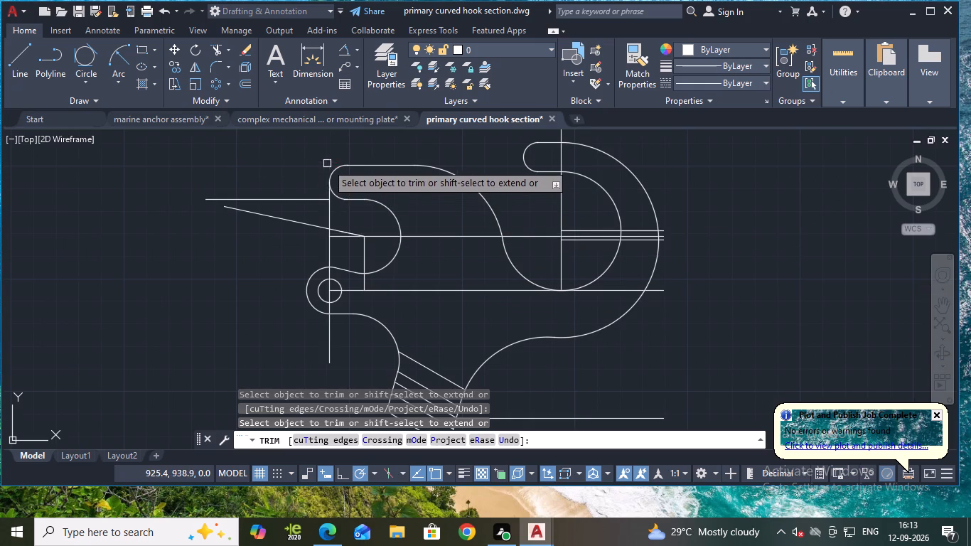
click(331, 200)
click(330, 210)
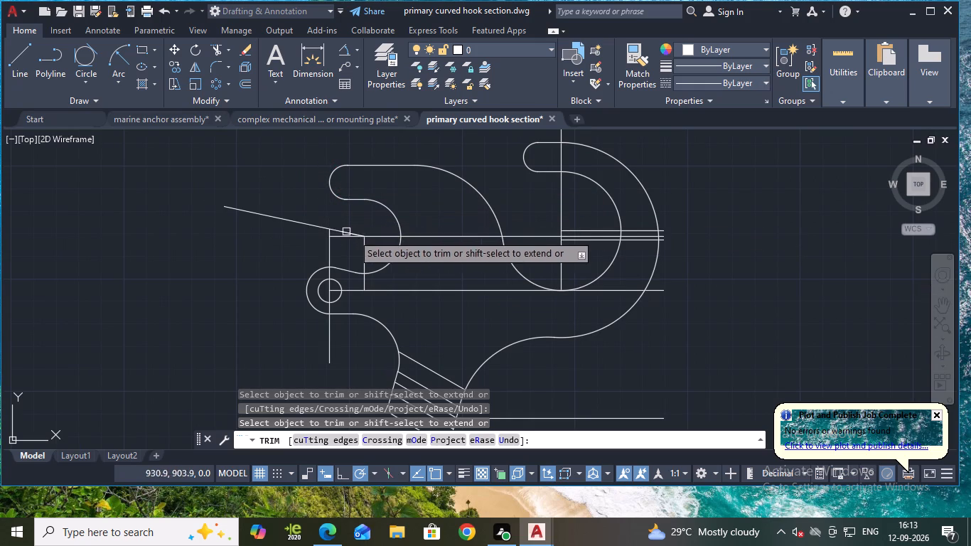
middle_drag(704, 206, 741, 243)
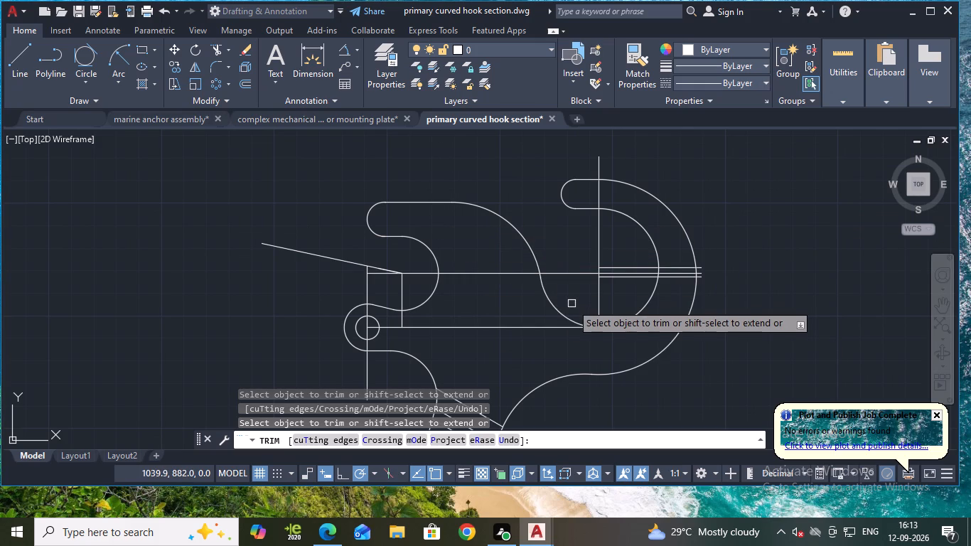
key(Escape)
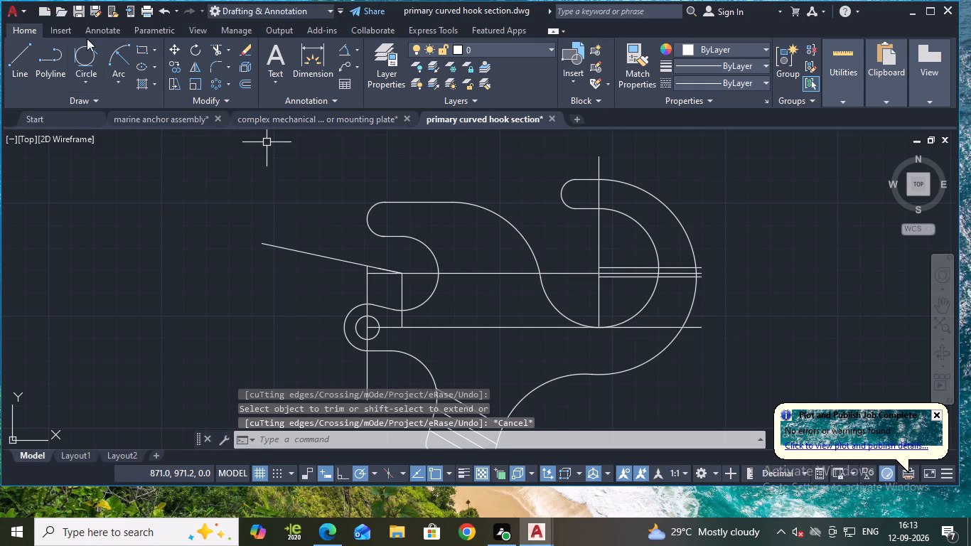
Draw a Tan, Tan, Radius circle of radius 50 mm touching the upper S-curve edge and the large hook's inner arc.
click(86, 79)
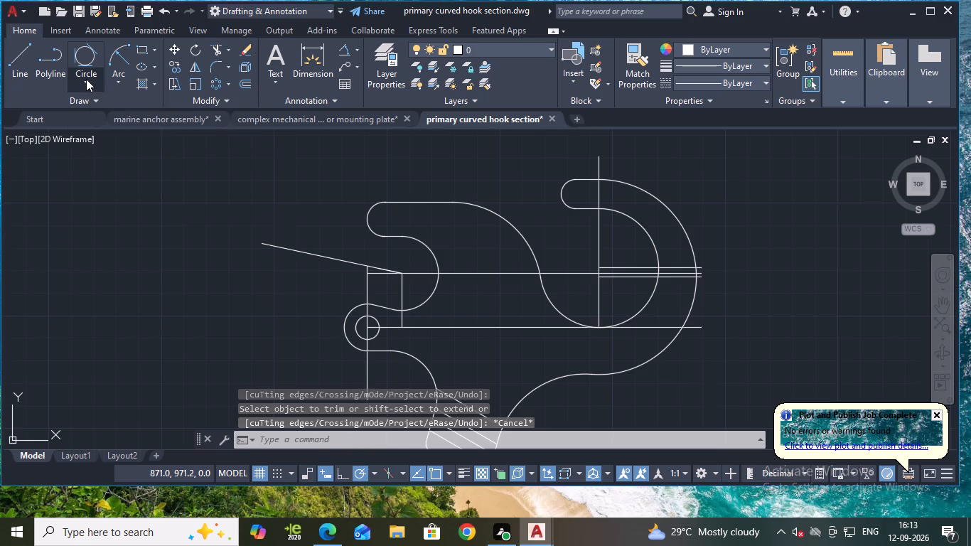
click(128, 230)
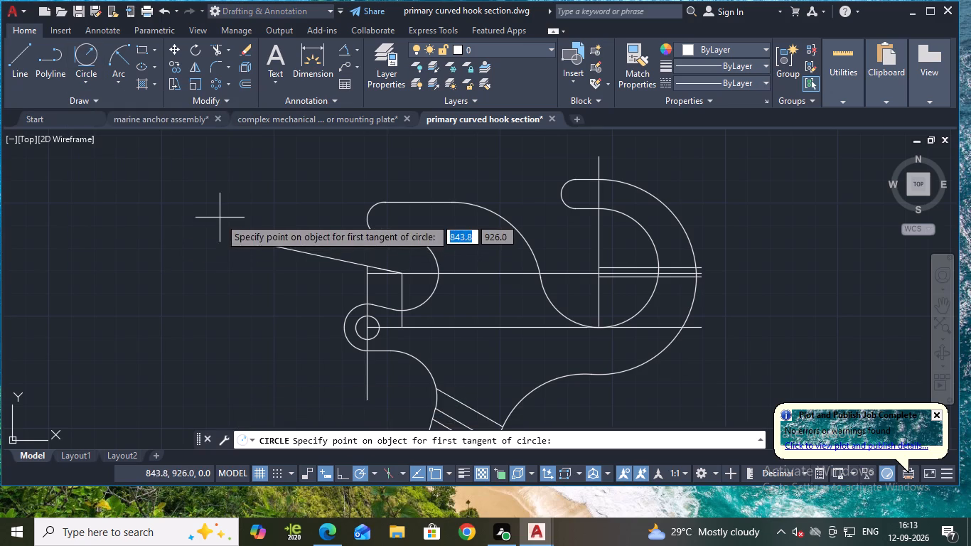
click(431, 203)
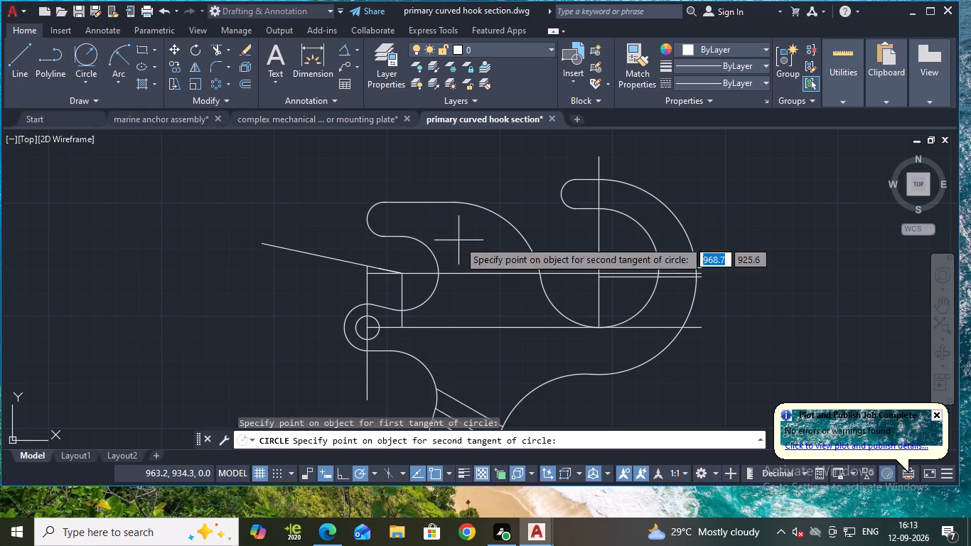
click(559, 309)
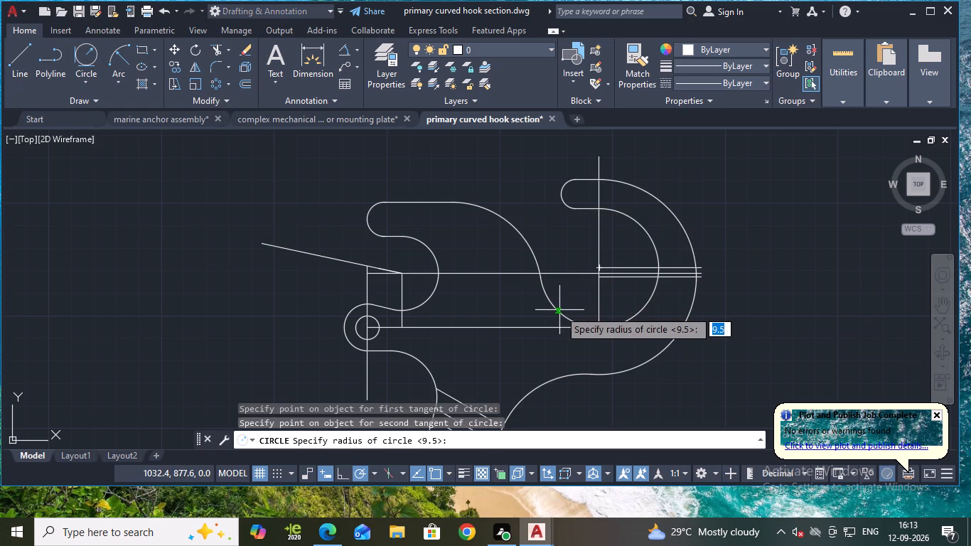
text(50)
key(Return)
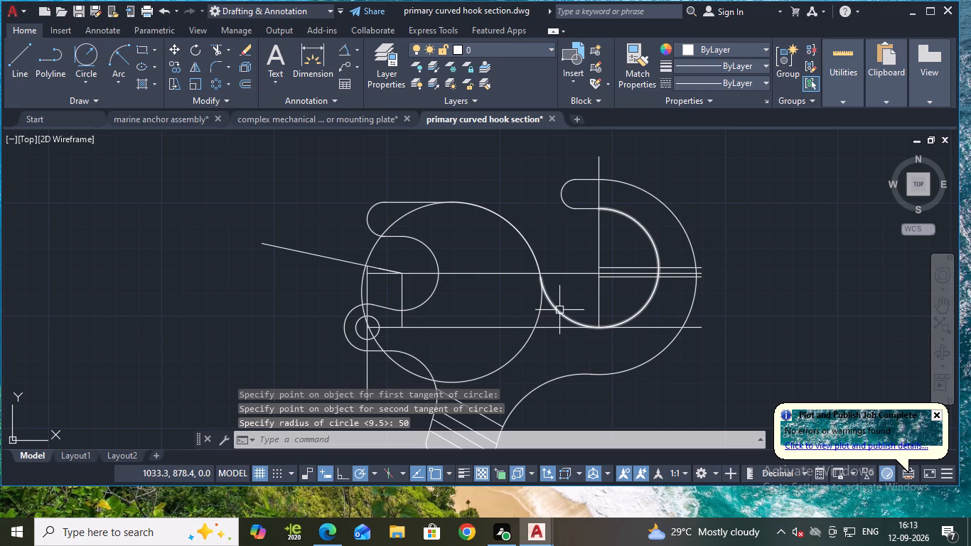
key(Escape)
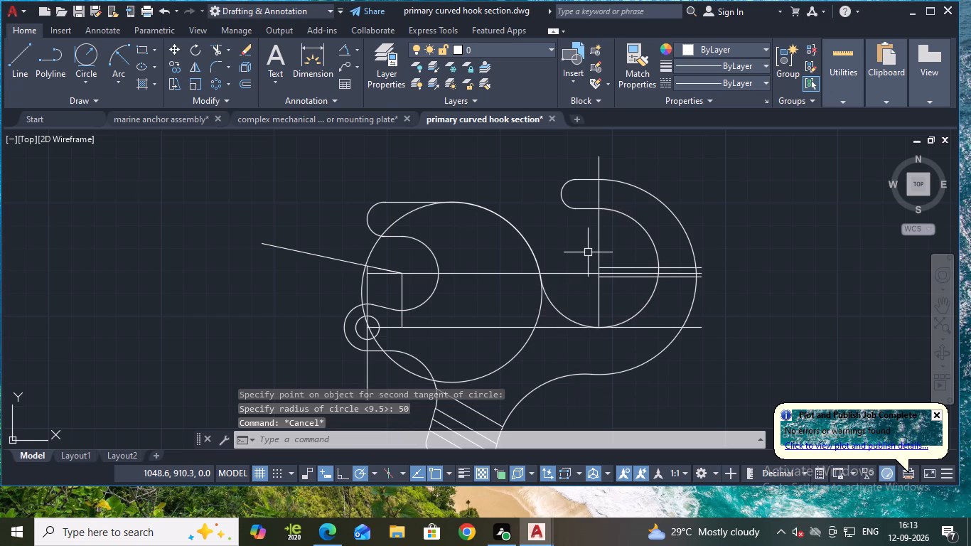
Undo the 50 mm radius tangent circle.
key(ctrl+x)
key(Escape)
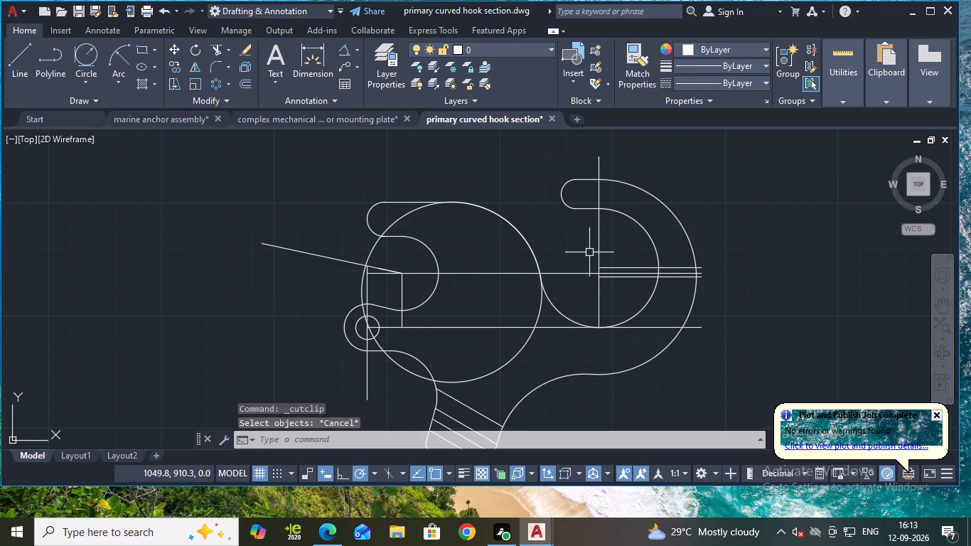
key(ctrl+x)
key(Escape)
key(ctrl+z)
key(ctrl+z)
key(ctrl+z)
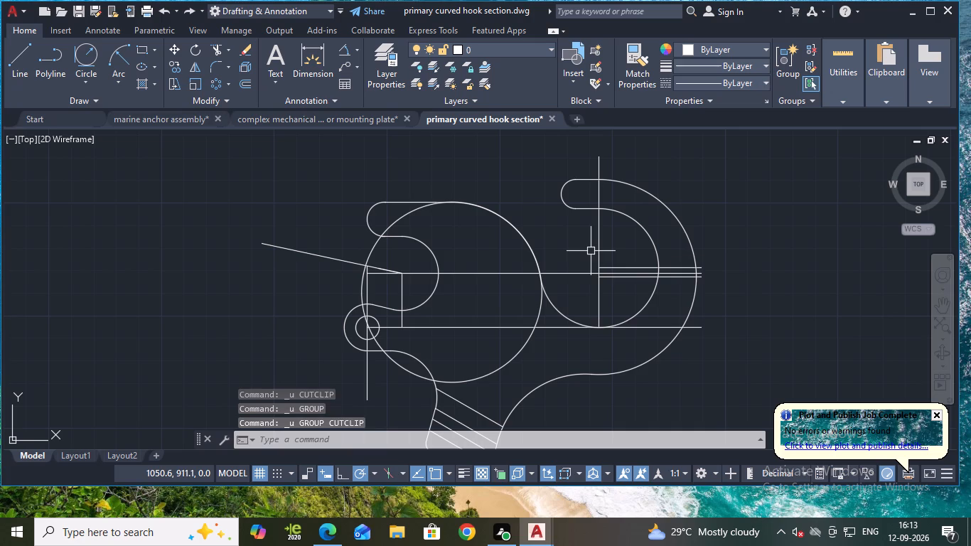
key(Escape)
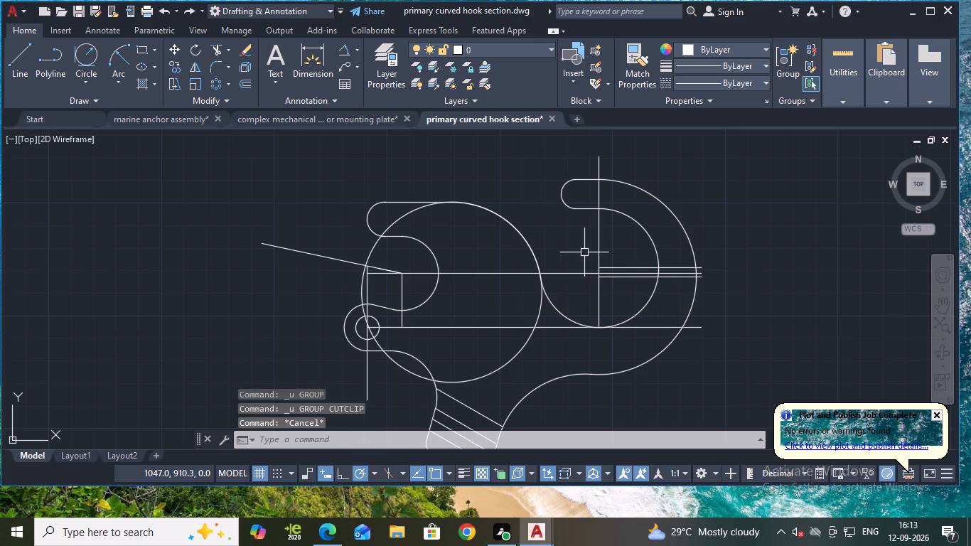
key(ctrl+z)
Trim the tiny vertical and horizontal stubs where the left rounded end meets the horizontal line above the 20.5 mm arc.
scroll(436, 237, up, 3)
scroll(309, 243, up, 1)
middle_drag(287, 246, 567, 264)
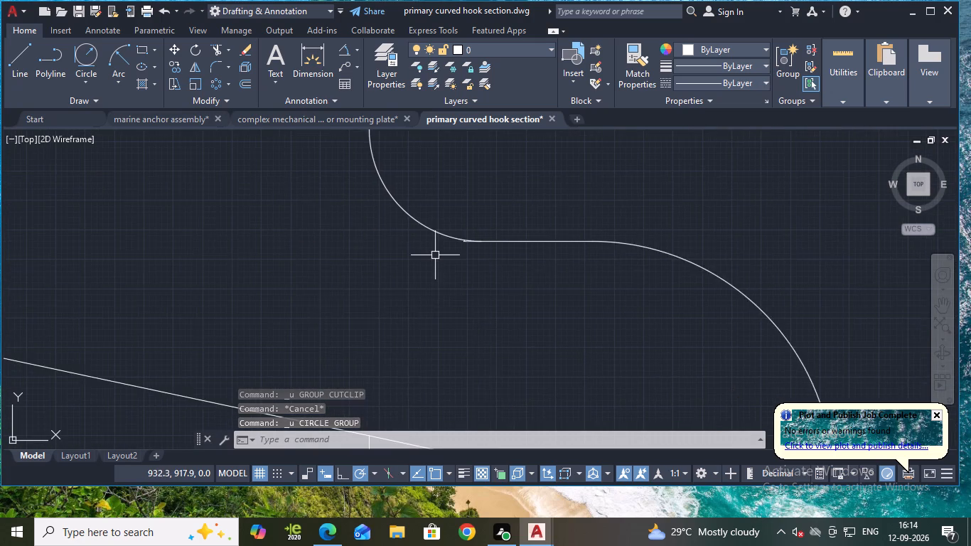
scroll(448, 255, up, 2)
key(t)
key(r)
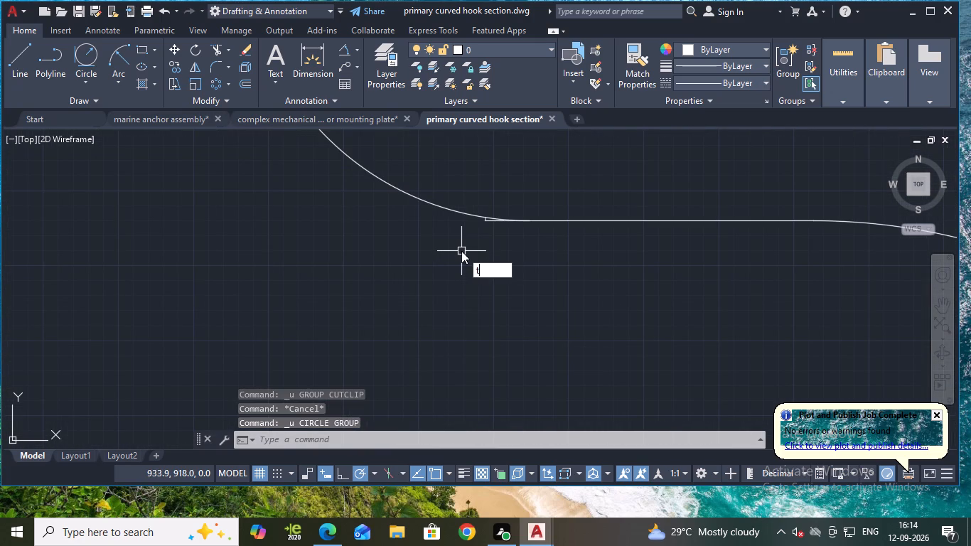
key(Return)
scroll(476, 243, up, 3)
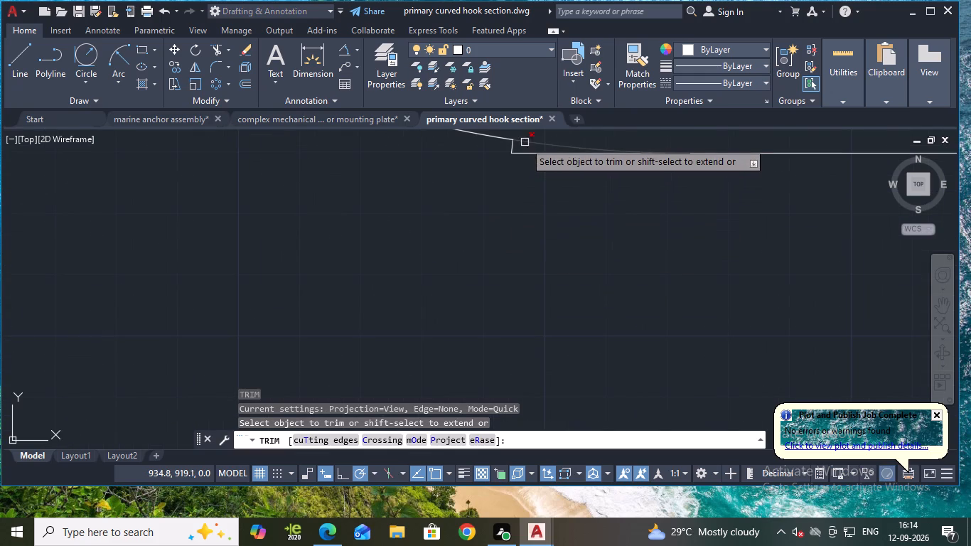
click(513, 151)
click(522, 154)
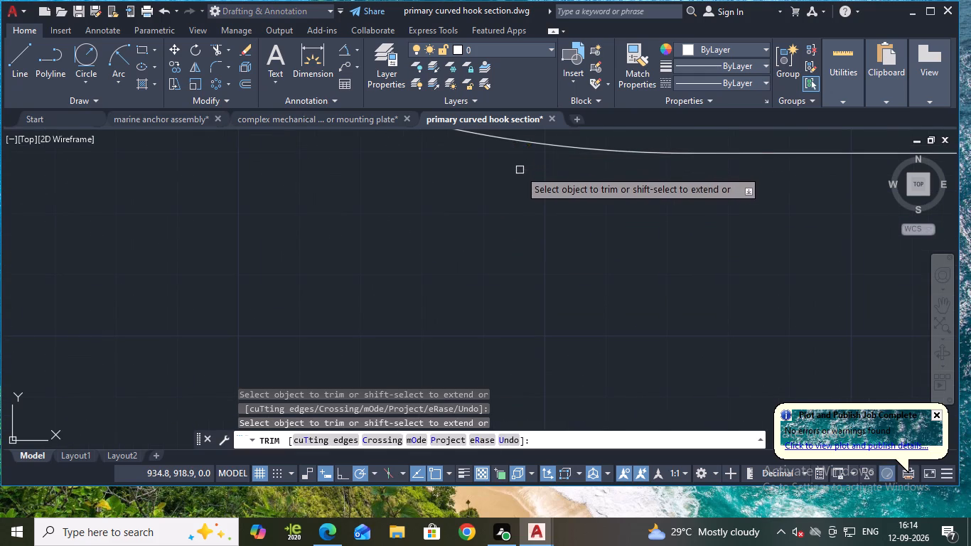
Examine the left jaw, the S-shaped upper edge and the large hook along with their remaining construction lines.
scroll(535, 194, down, 8)
scroll(599, 252, down, 1)
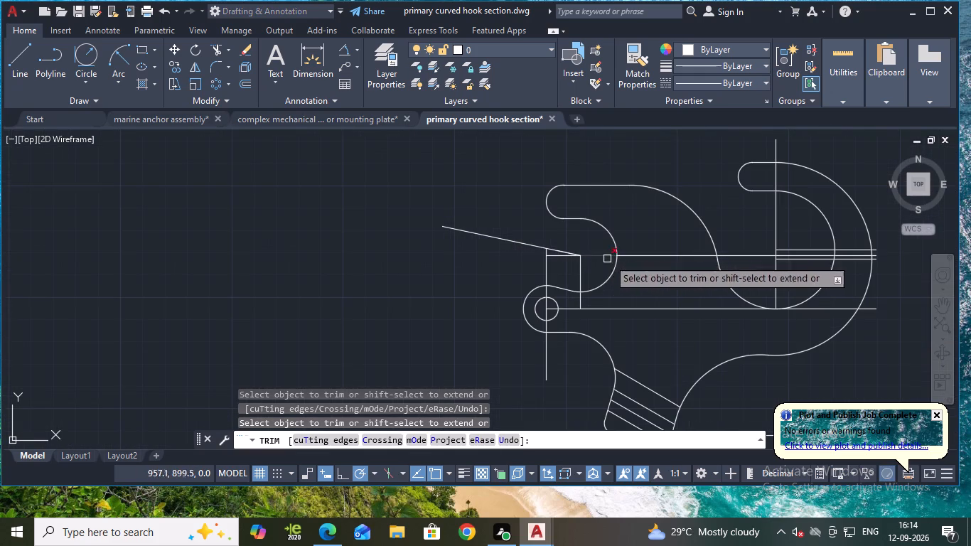
scroll(573, 256, up, 1)
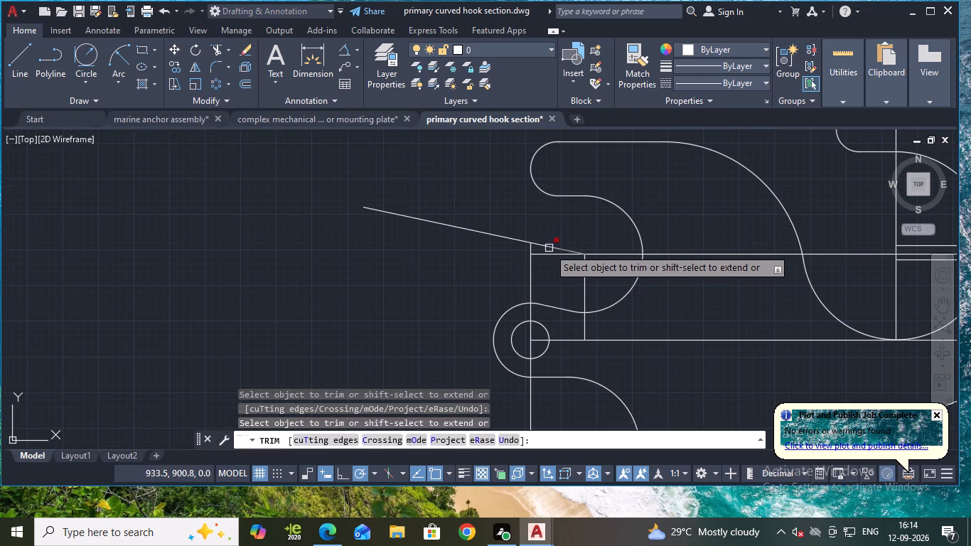
scroll(541, 251, down, 2)
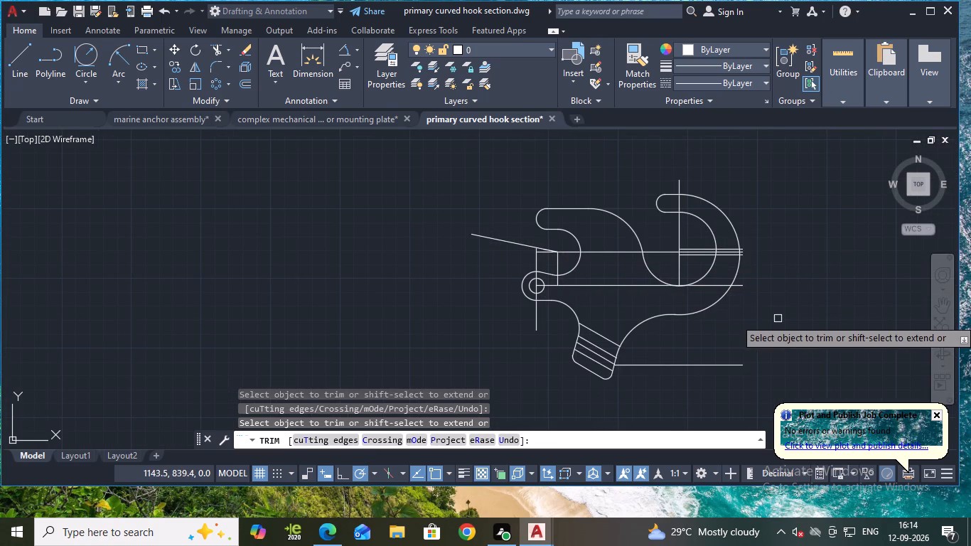
middle_drag(778, 318, 755, 307)
scroll(745, 229, up, 2)
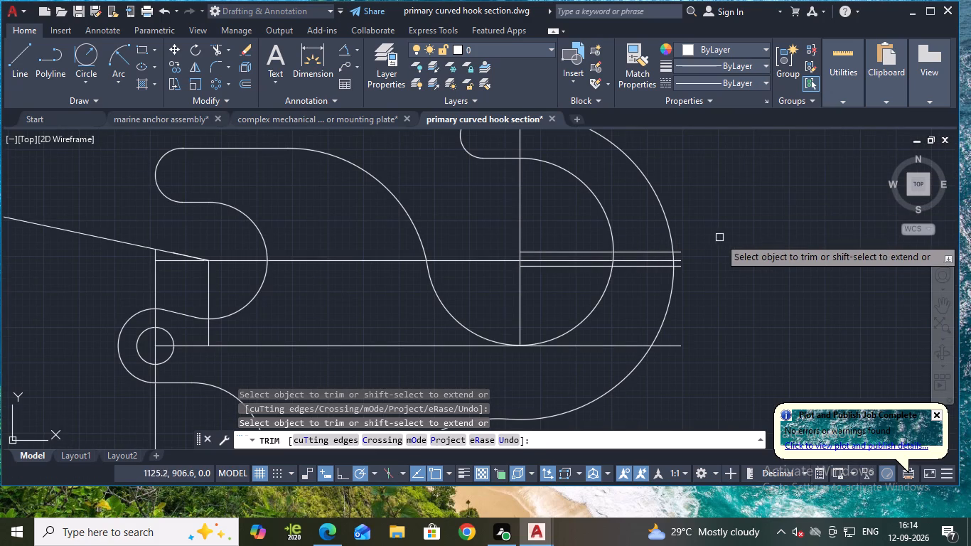
scroll(391, 259, down, 1)
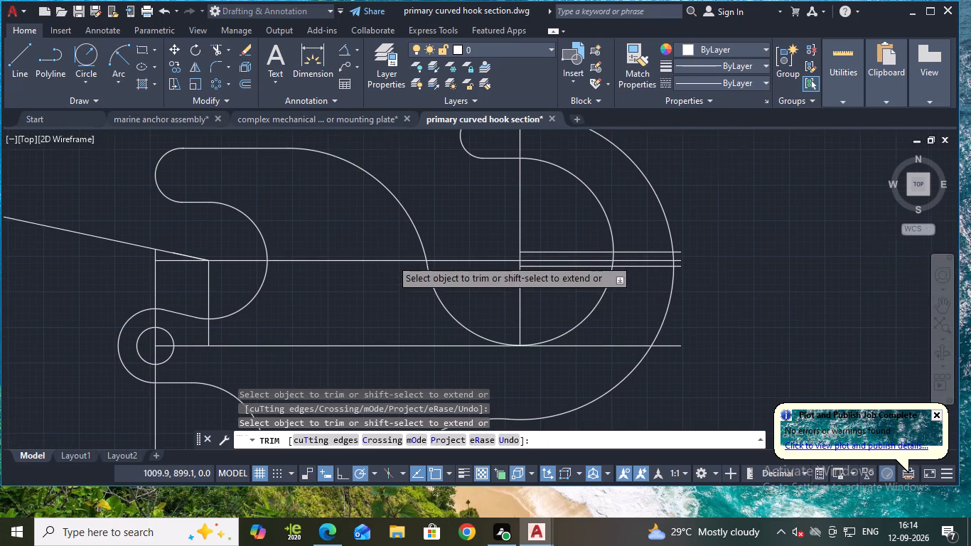
scroll(488, 251, down, 1)
middle_drag(610, 248, 667, 246)
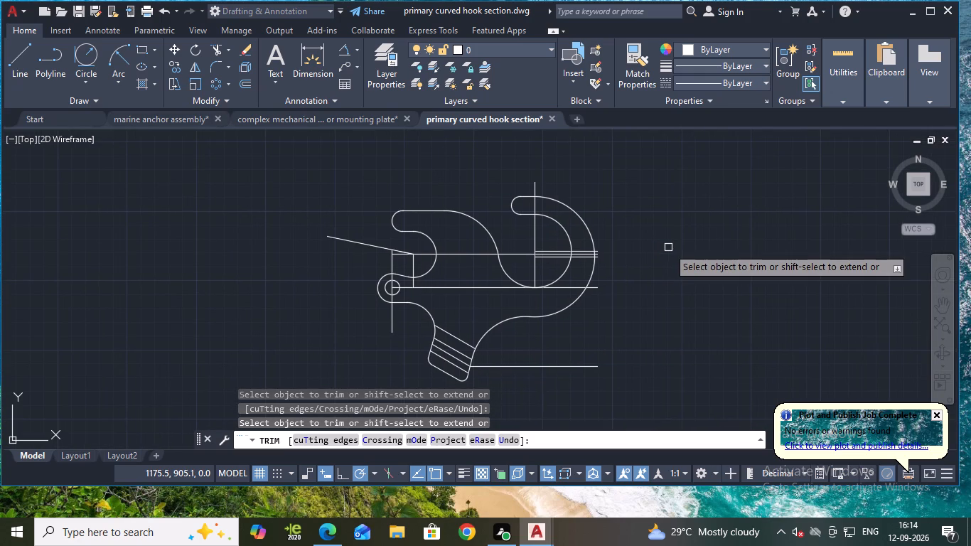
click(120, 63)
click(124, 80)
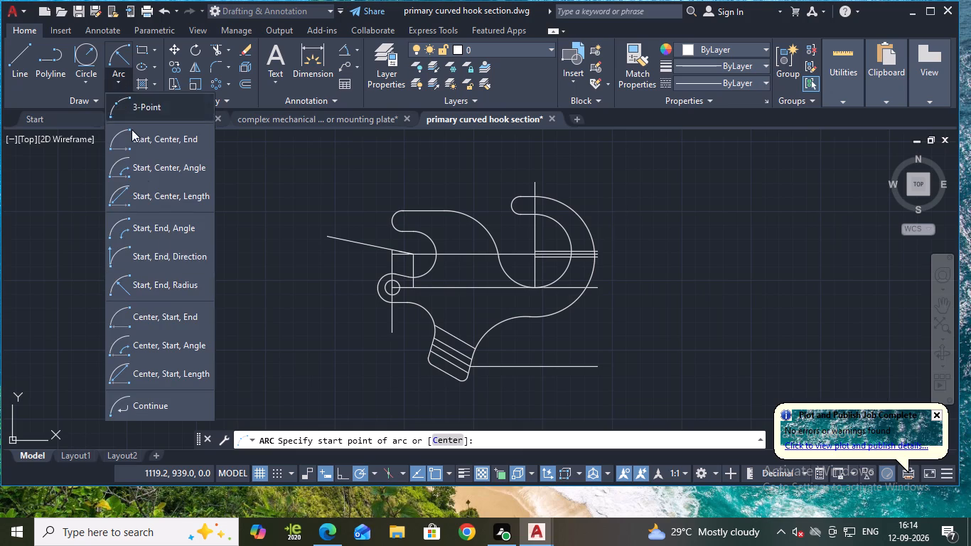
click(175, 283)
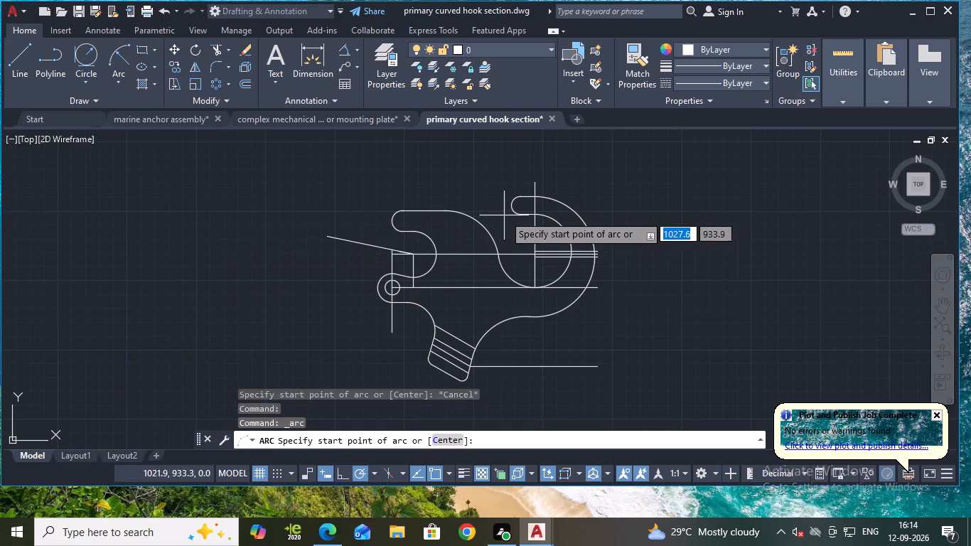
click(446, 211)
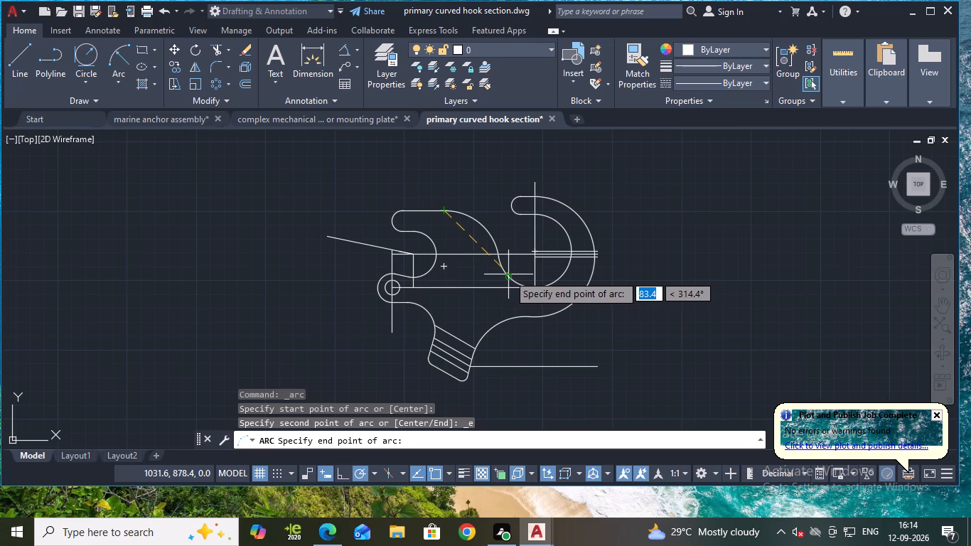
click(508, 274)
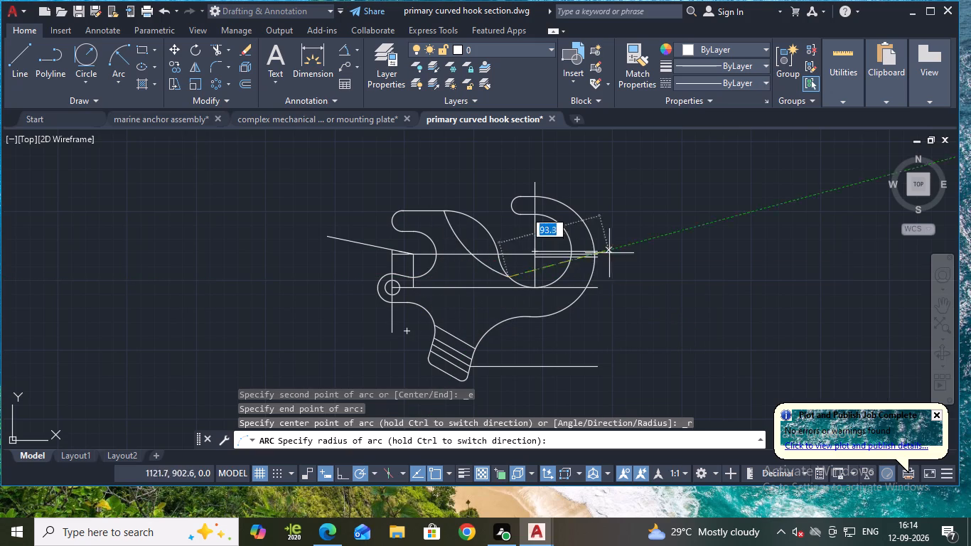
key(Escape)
Draw a three-point arc from the large hook's inner arc through the upper horizontal edge, ending 50 mm beyond that second point.
key(space)
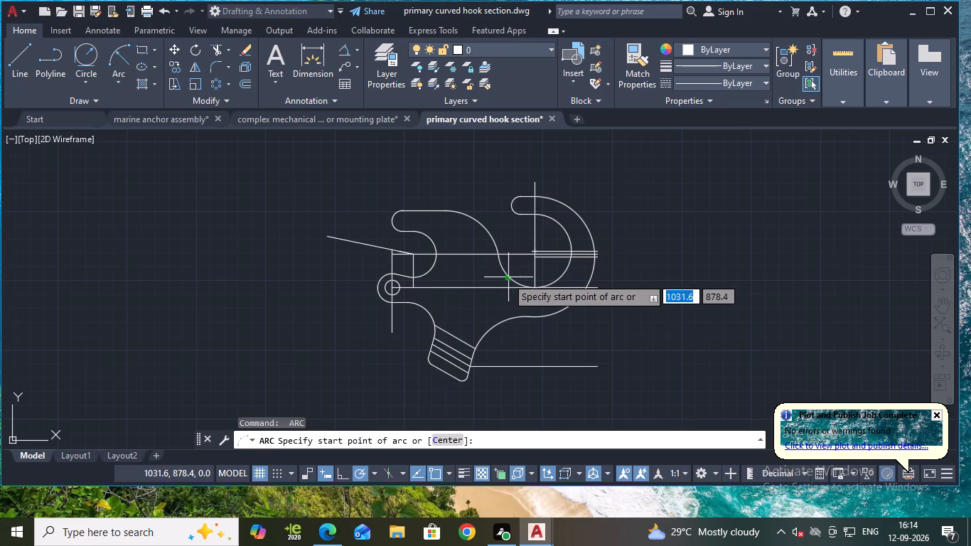
click(505, 272)
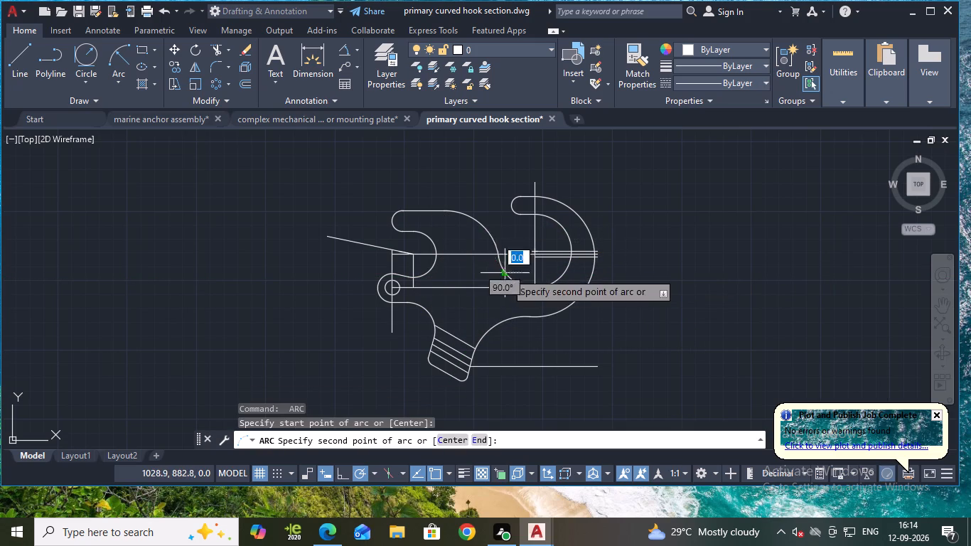
click(439, 213)
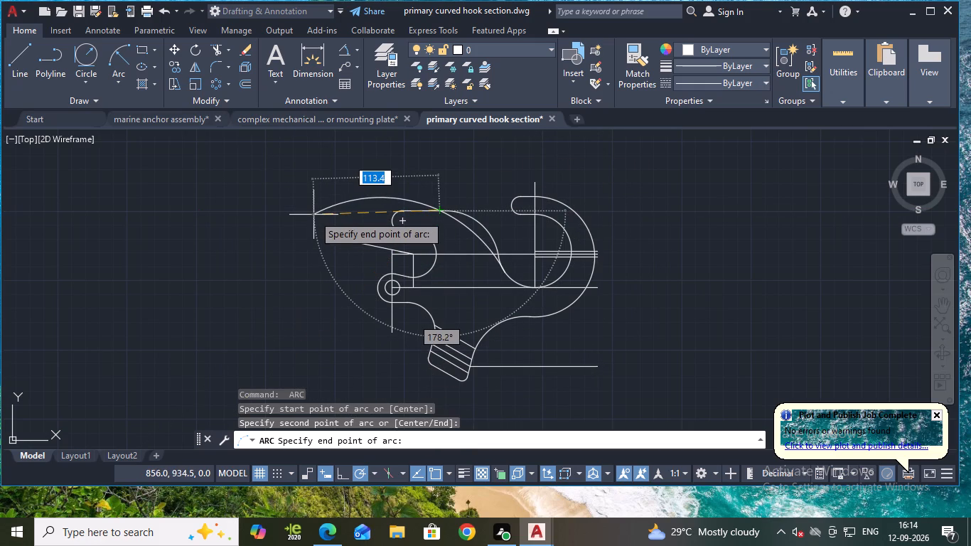
text(50)
key(Return)
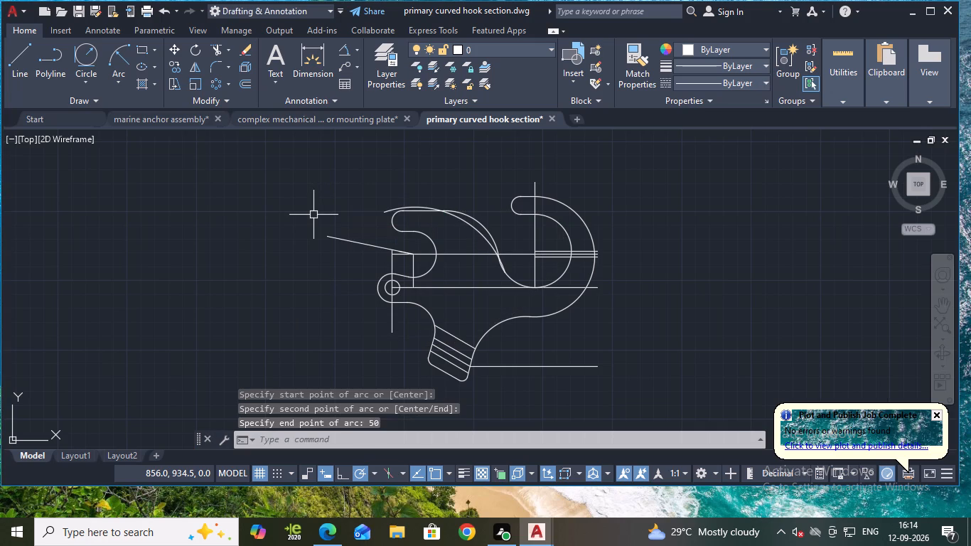
key(Escape)
Check the radii of the new three-point arc and the S-curve's upper arc using temporary radius dimensions.
click(350, 47)
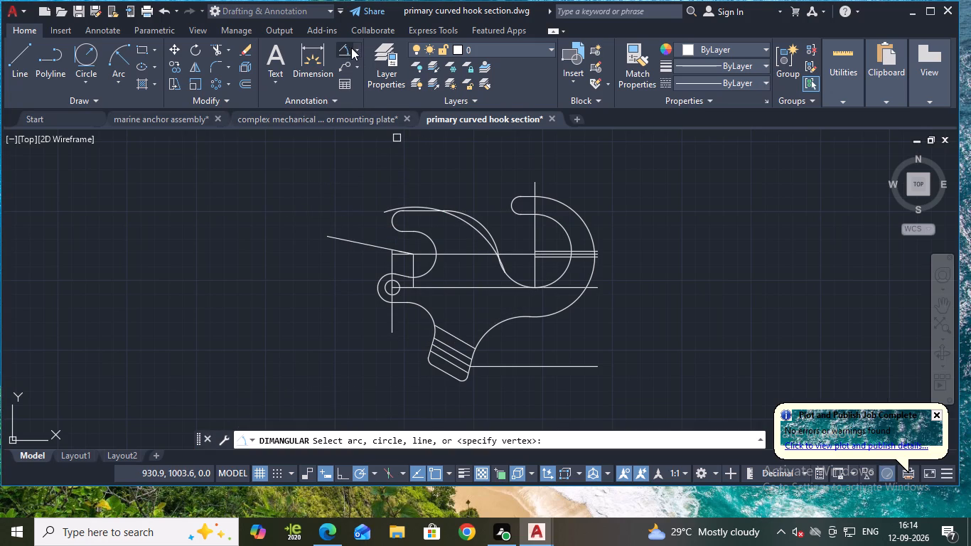
click(355, 48)
click(381, 190)
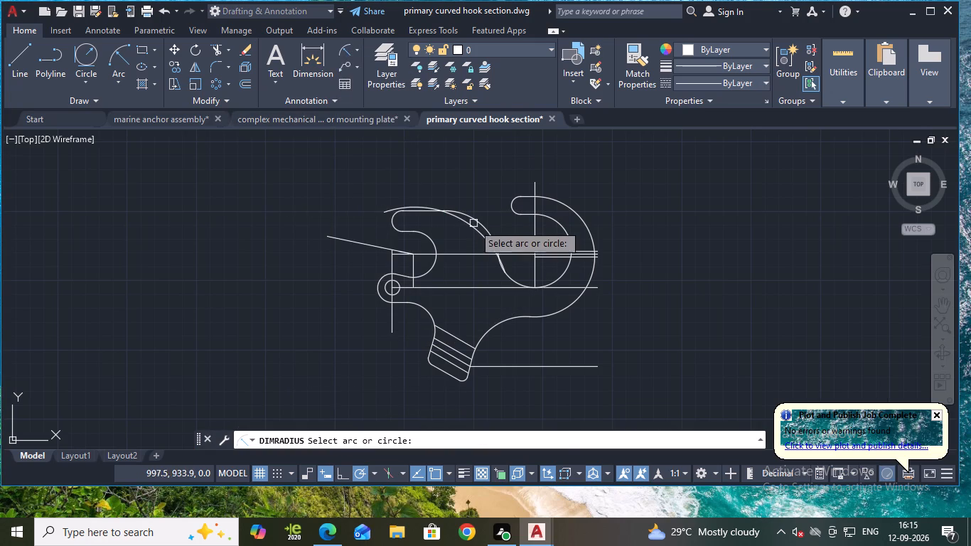
click(473, 231)
scroll(481, 180, up, 2)
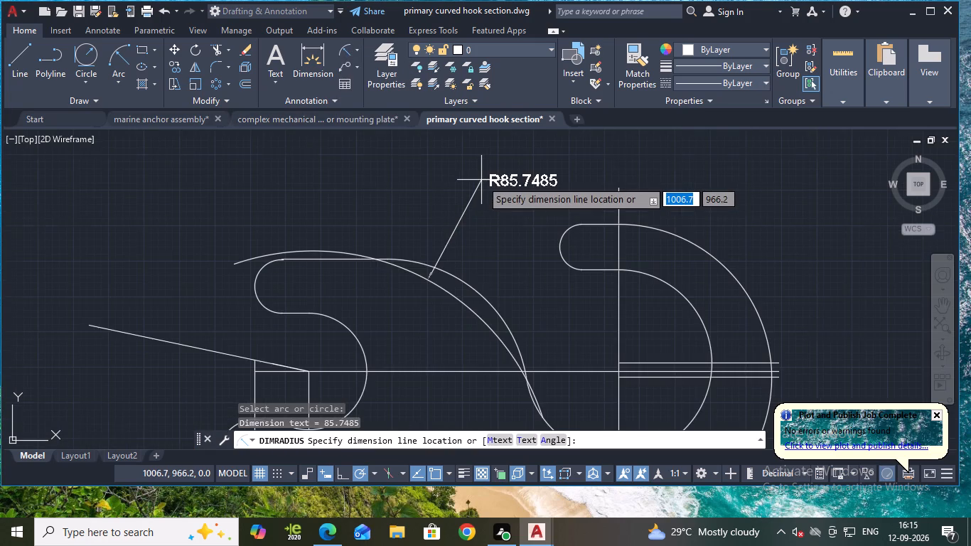
scroll(481, 180, down, 2)
key(Escape)
key(space)
click(481, 224)
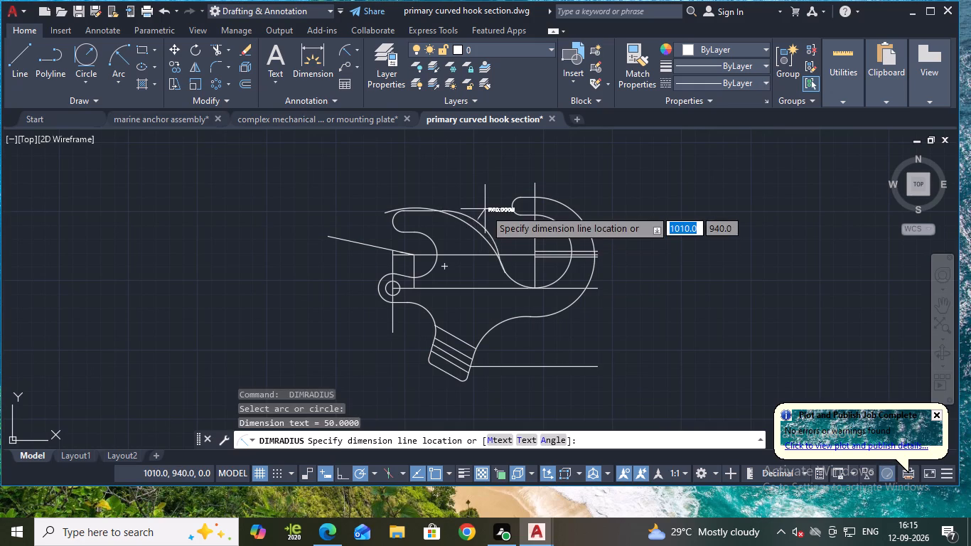
scroll(484, 198, up, 2)
key(Escape)
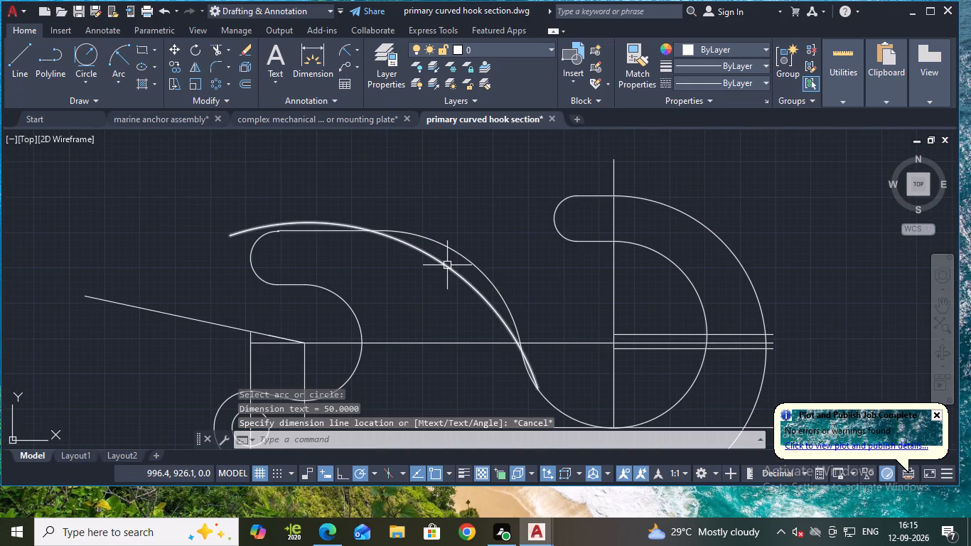
Erase the three-point arc that crosses the upper S-curve.
click(447, 265)
key(e)
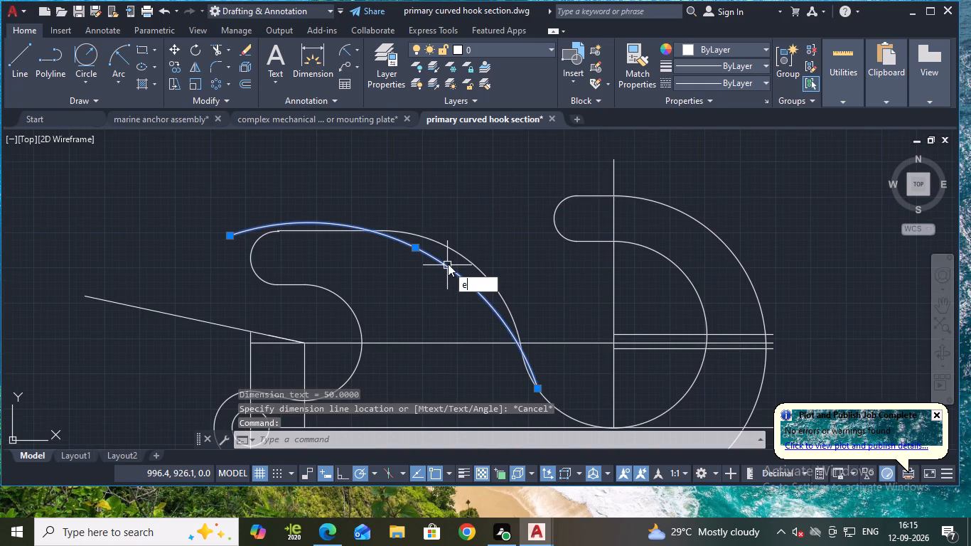
key(Return)
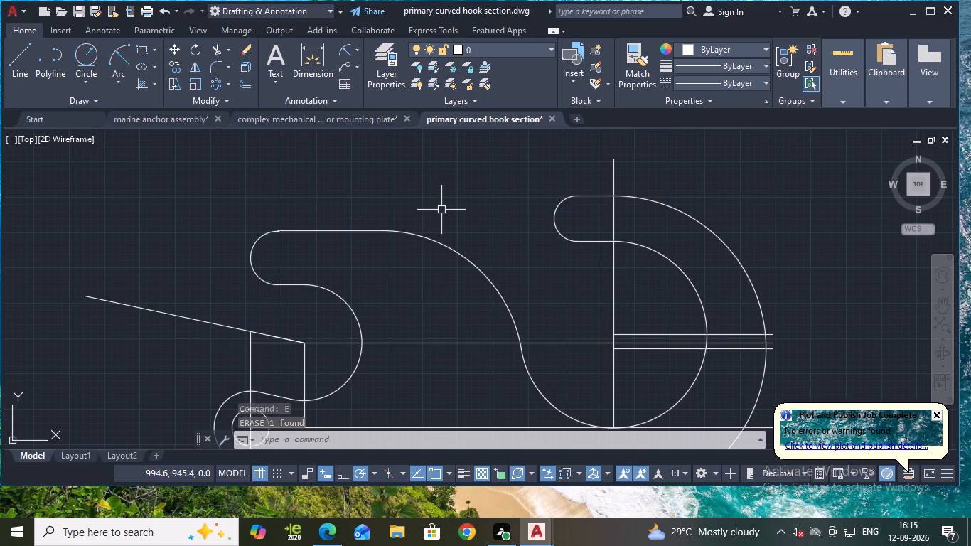
Trim the tiny leftover stubs where the left jaw's rounded tip meets its upper horizontal edge.
scroll(316, 245, down, 2)
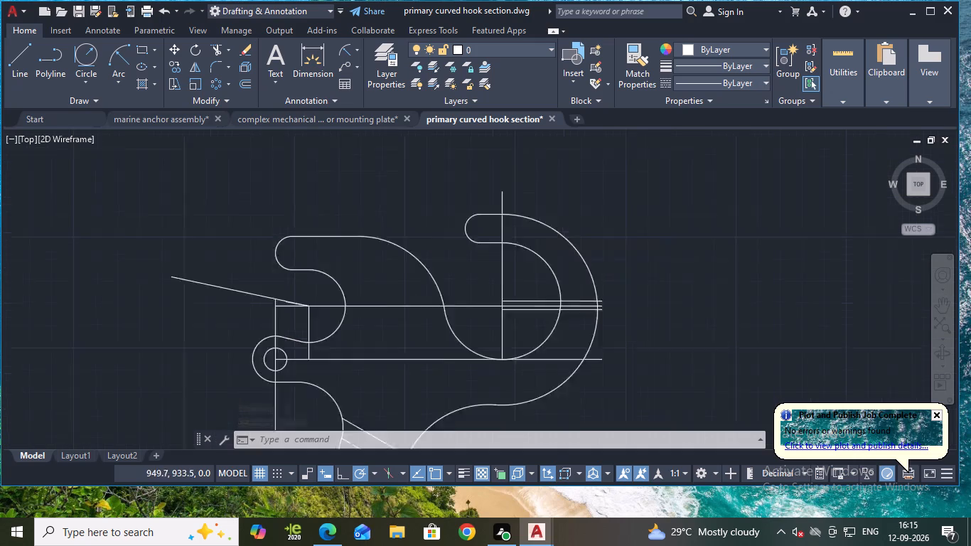
scroll(281, 233, up, 4)
scroll(377, 269, up, 3)
scroll(503, 261, up, 3)
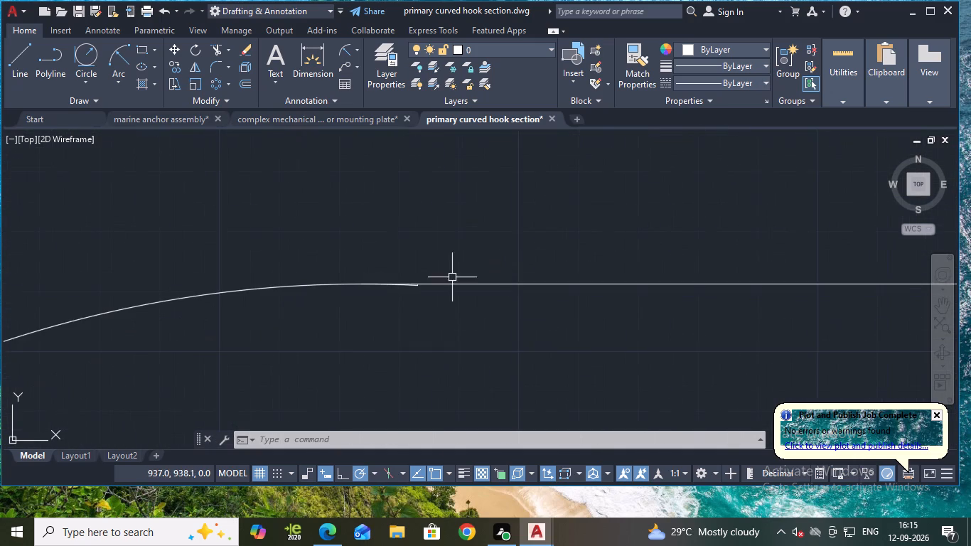
scroll(431, 284, up, 2)
text(tr)
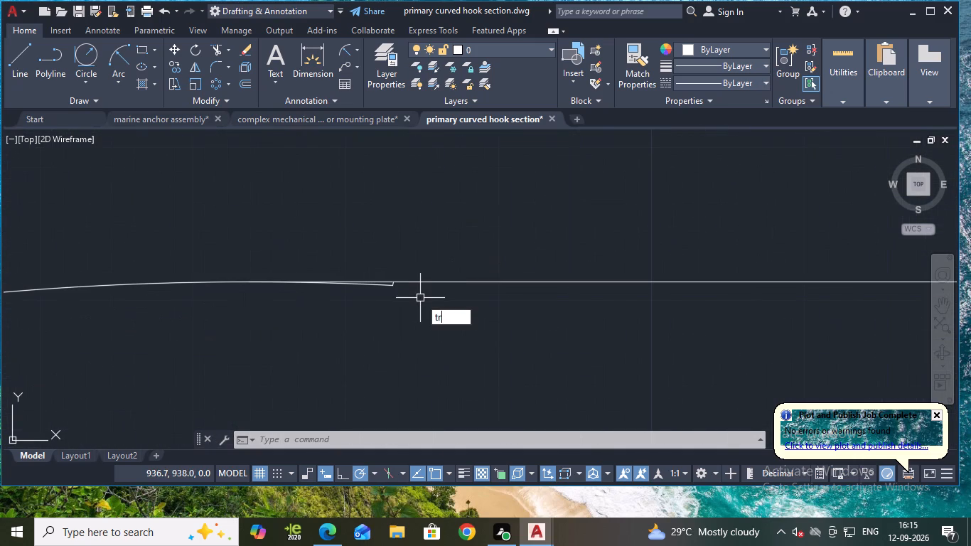
key(Return)
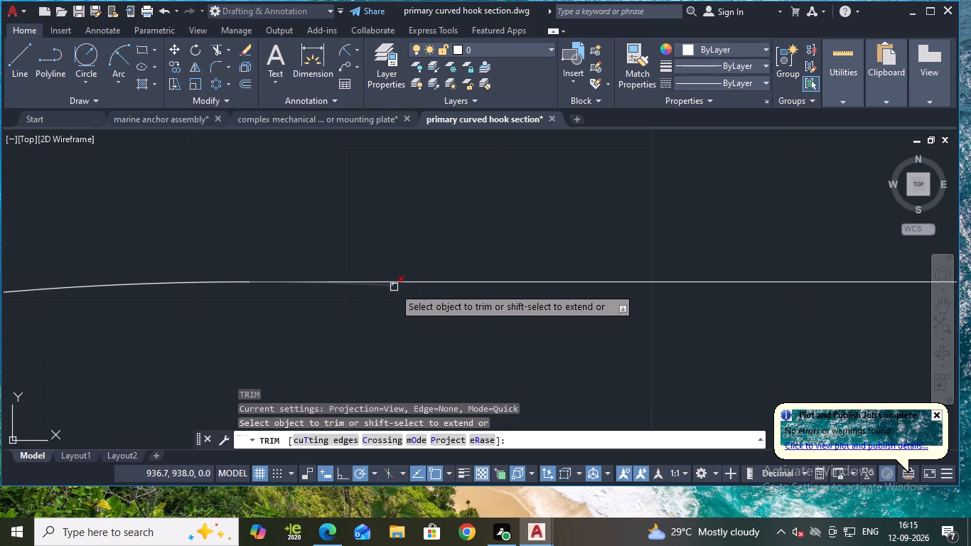
click(393, 287)
scroll(393, 287, up, 2)
click(390, 281)
scroll(390, 298, down, 9)
scroll(633, 326, down, 6)
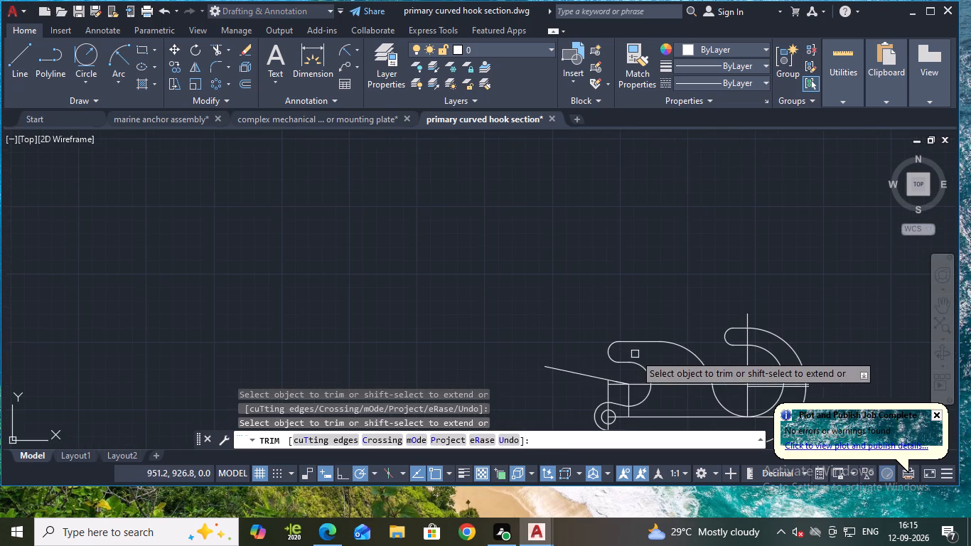
middle_drag(668, 368, 484, 217)
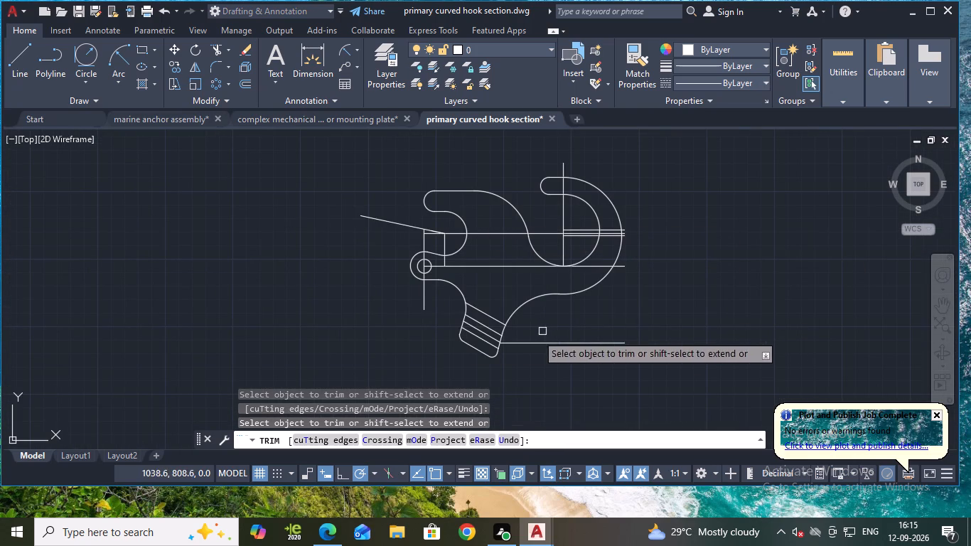
key(Escape)
Hatch the handle's rounded end and the band nearest the hook body with the ANSI32 pattern.
click(139, 82)
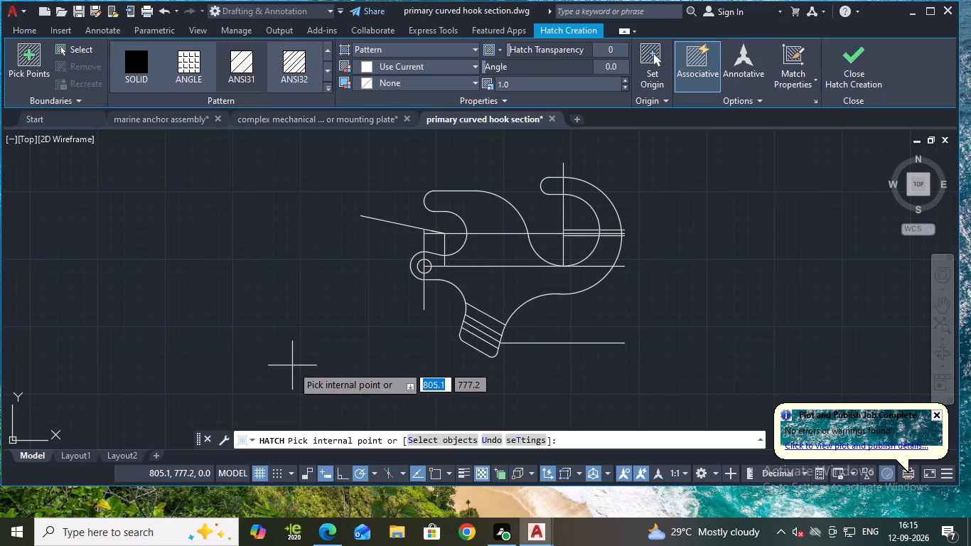
click(311, 64)
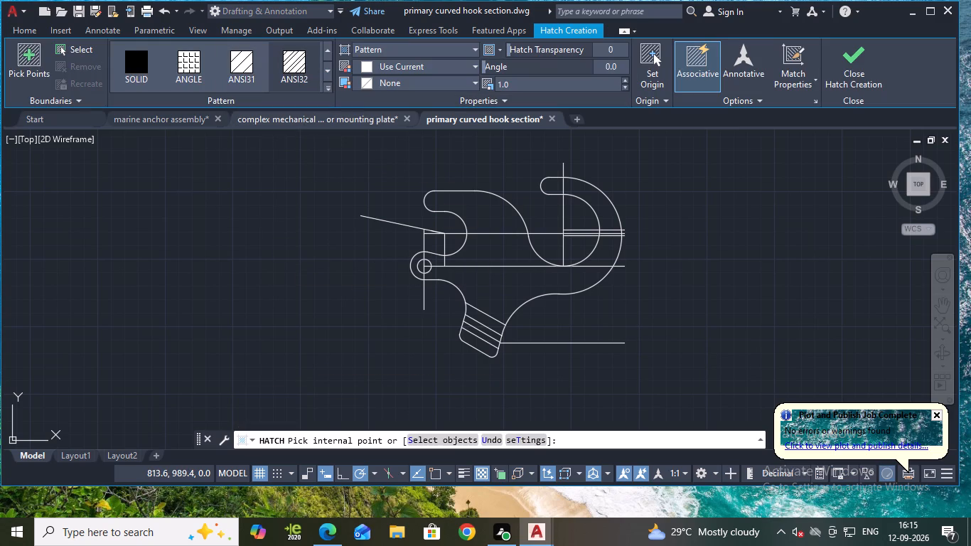
scroll(472, 324, up, 1)
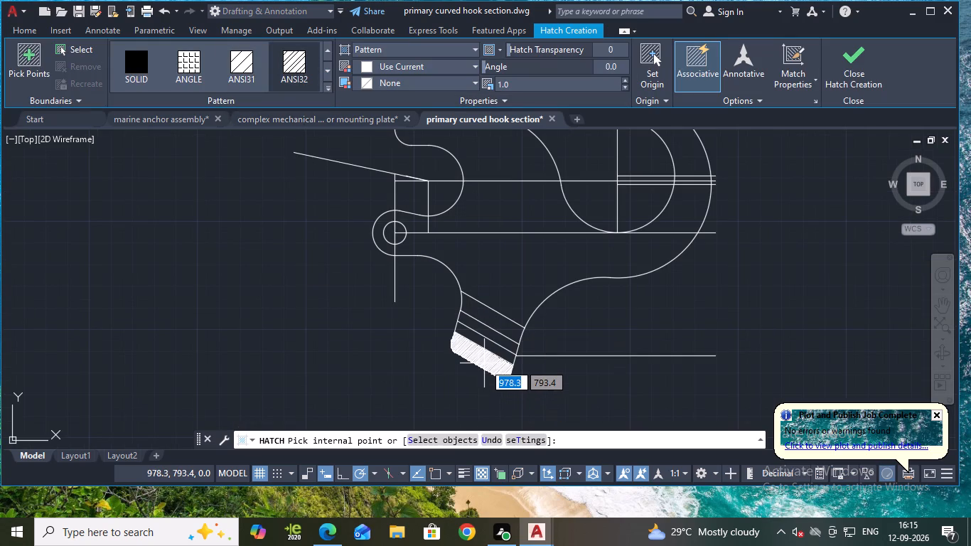
click(484, 363)
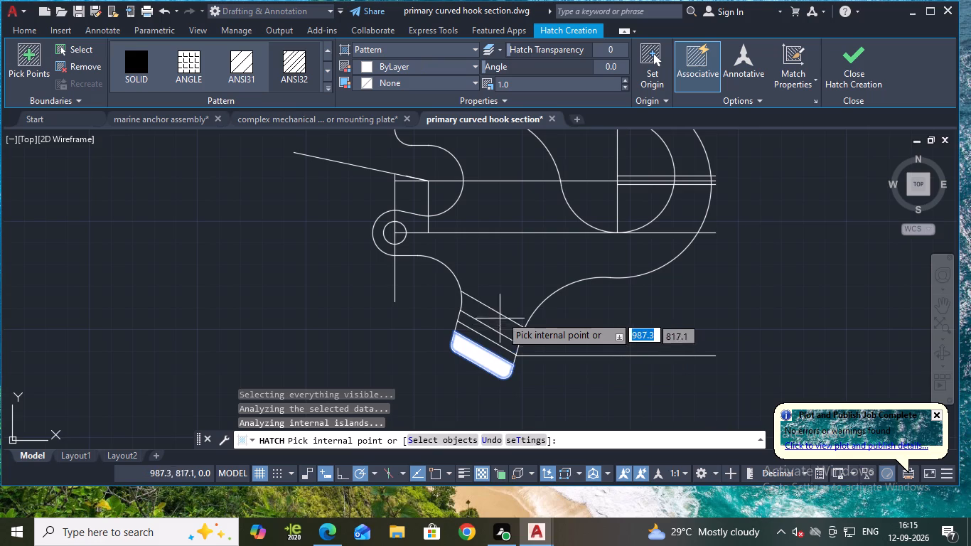
click(498, 316)
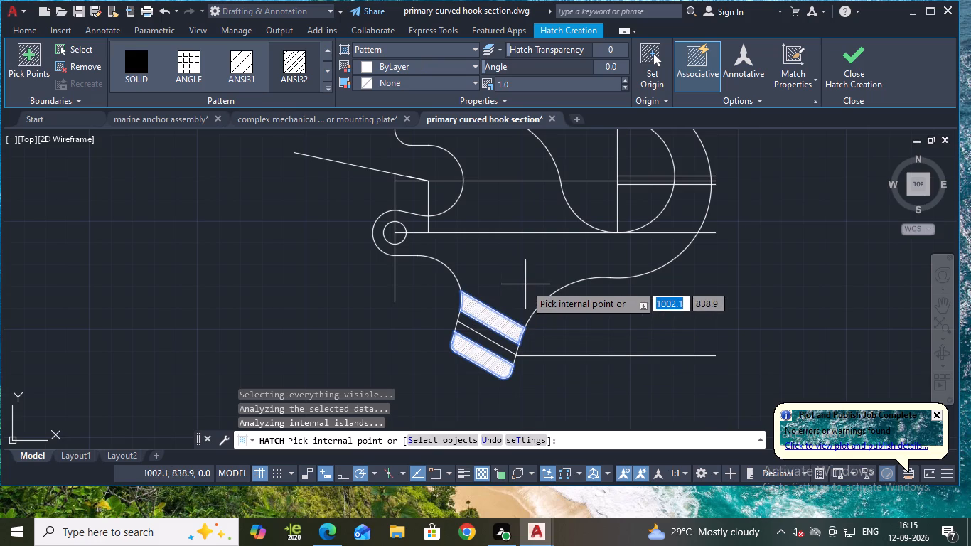
key(Escape)
scroll(547, 254, down, 1)
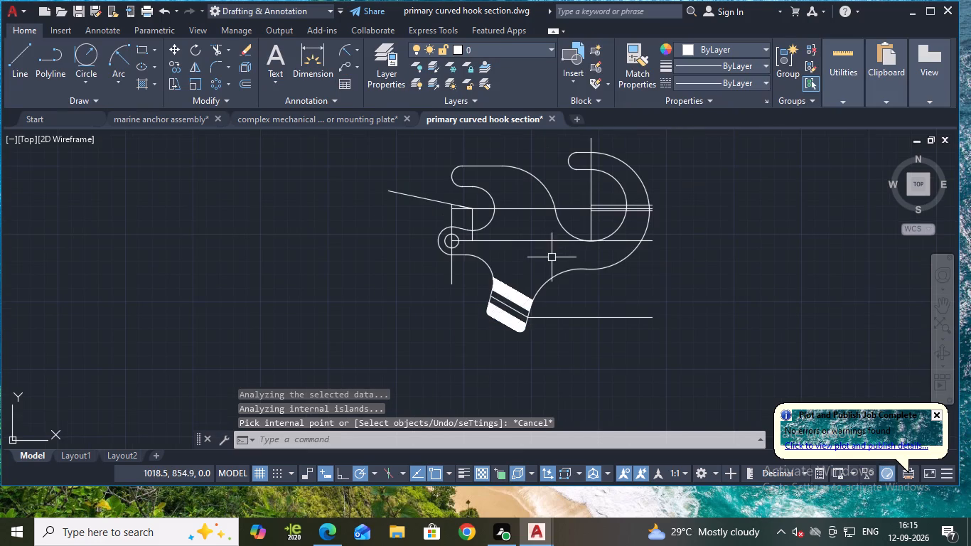
middle_drag(554, 259, 517, 284)
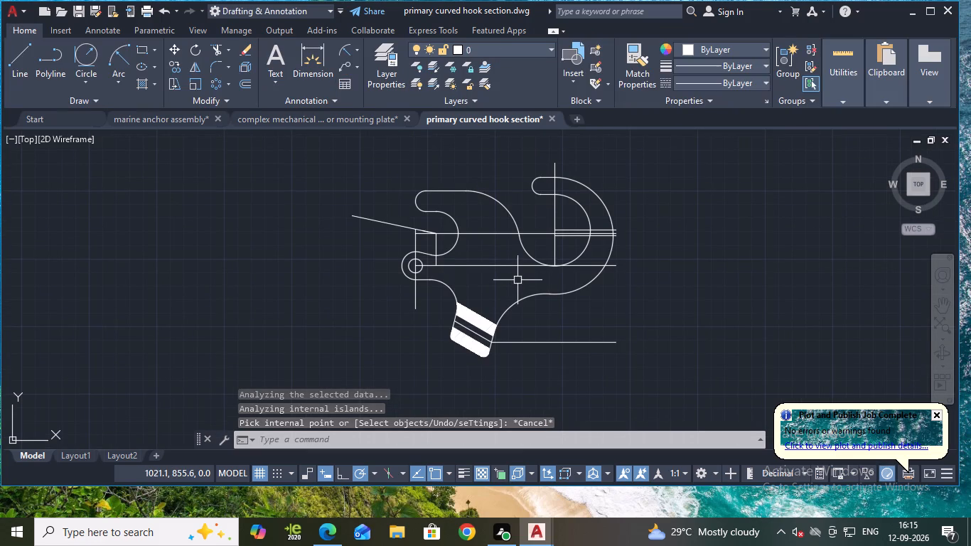
key(Escape)
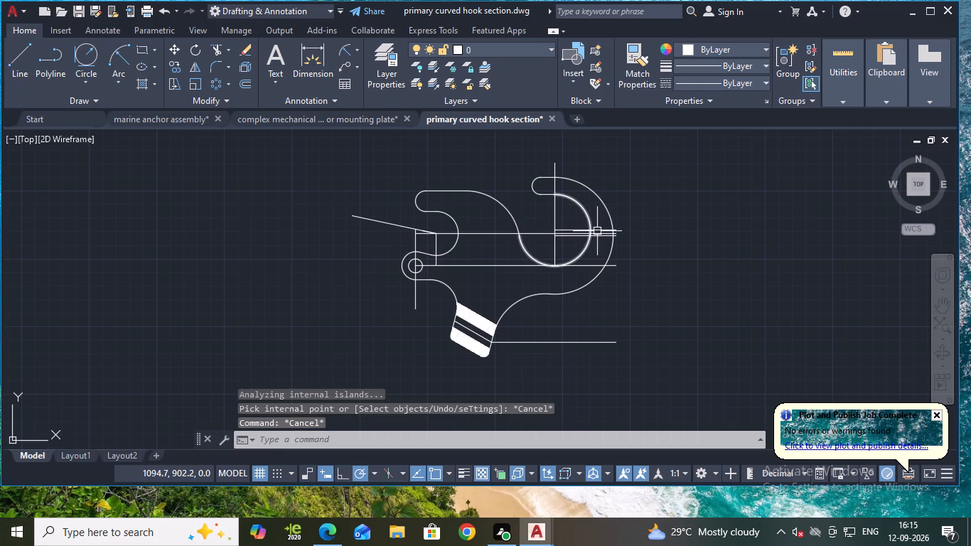
Select the horizontal, slanted and left vertical construction lines and load the ISO dash linetype ACAD_ISO02W100.
scroll(599, 245, up, 2)
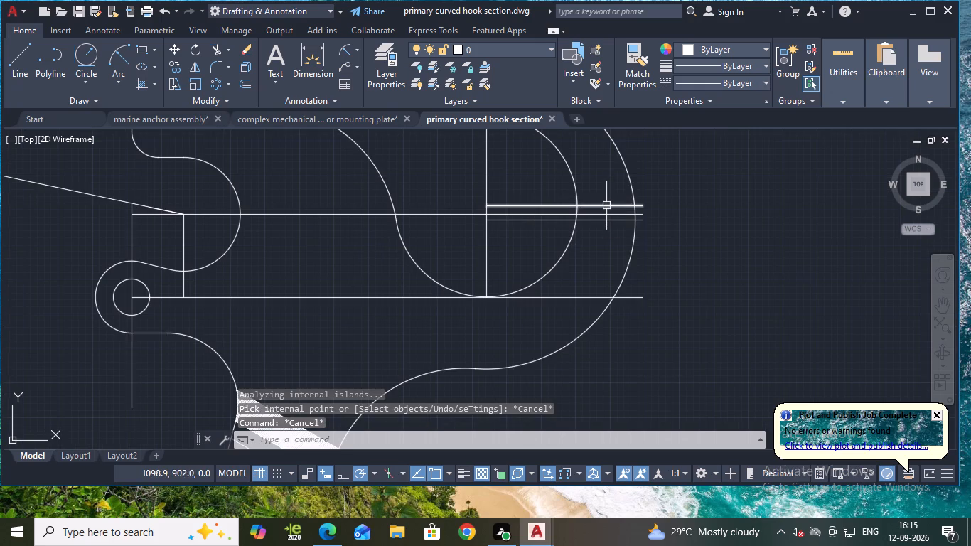
click(606, 205)
click(593, 222)
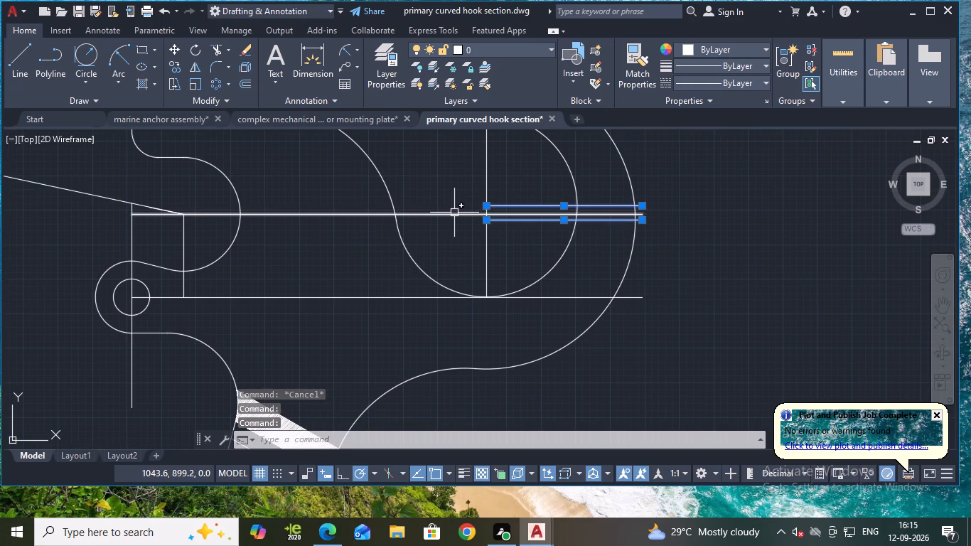
click(454, 213)
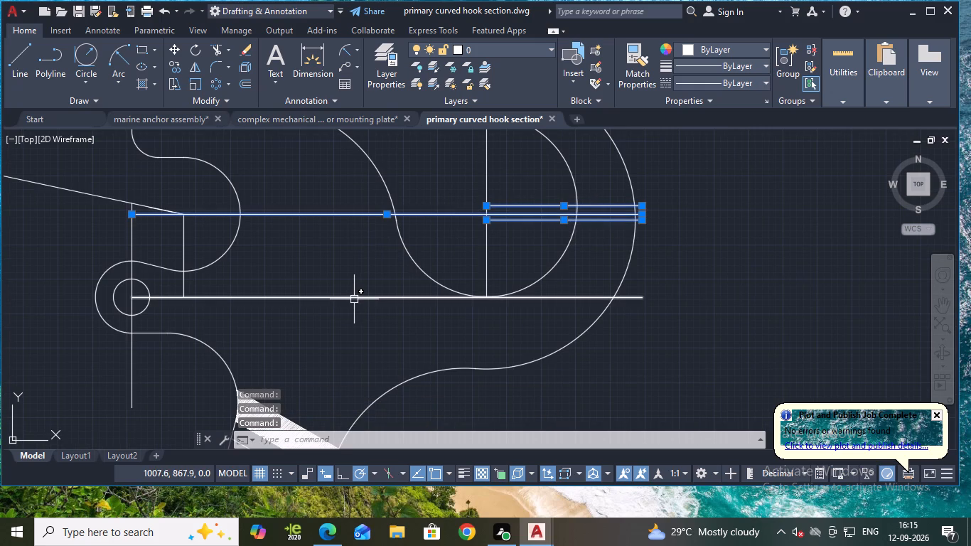
click(354, 299)
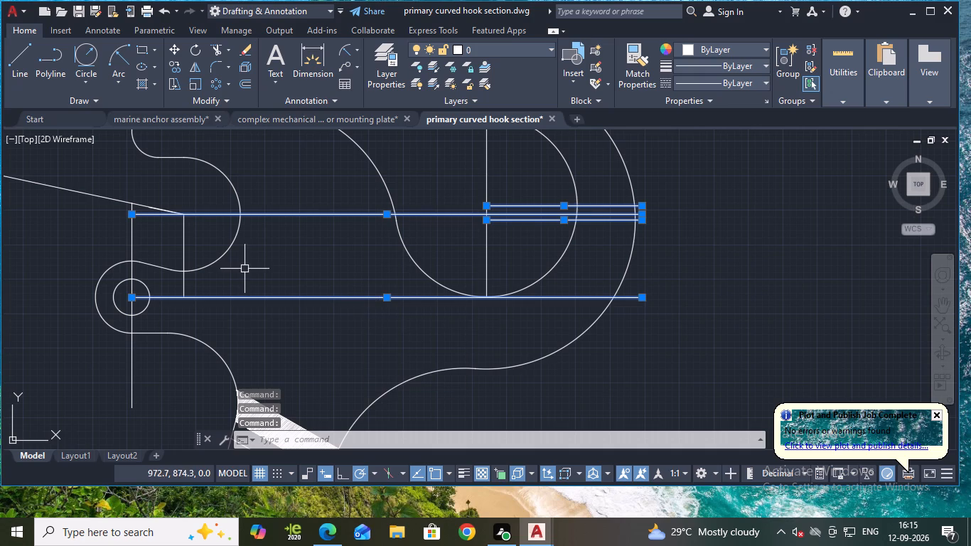
click(104, 198)
click(132, 245)
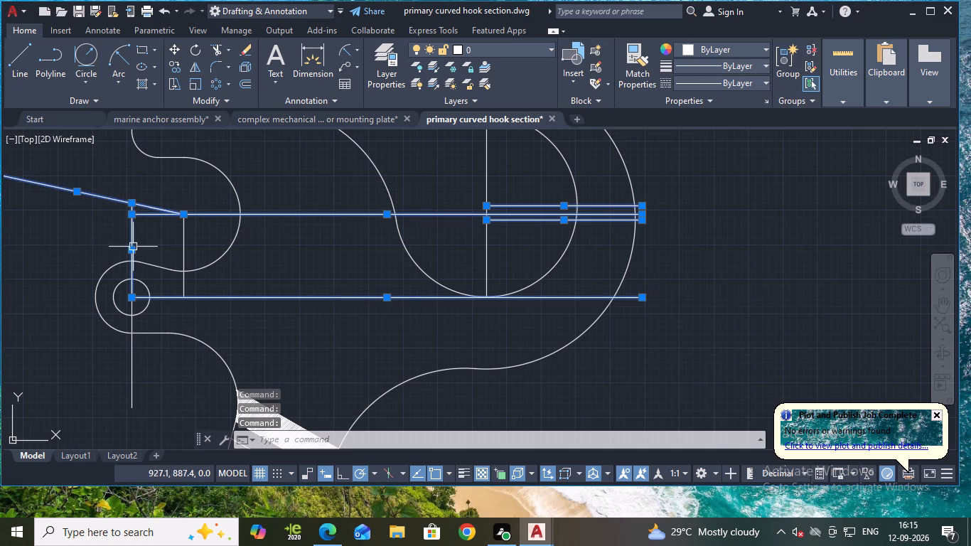
scroll(379, 343, down, 1)
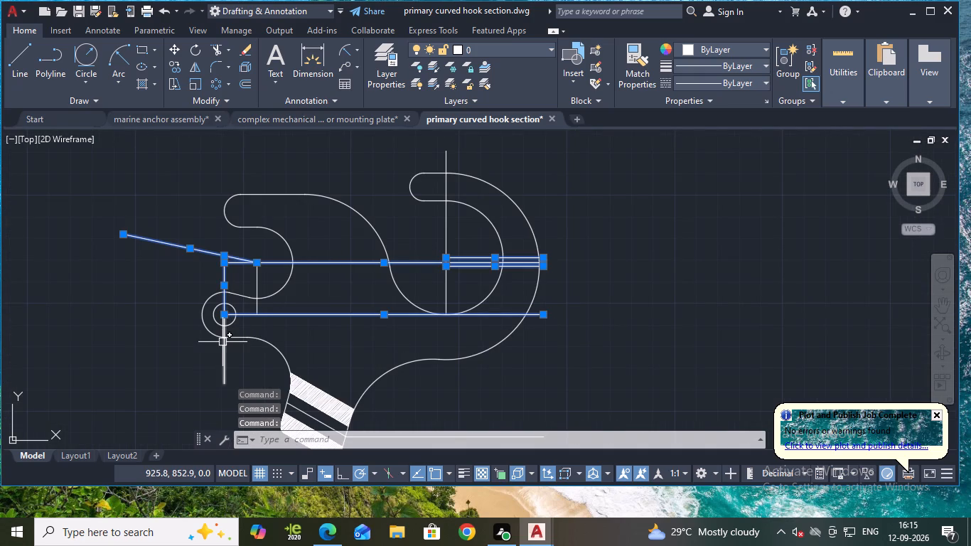
click(222, 342)
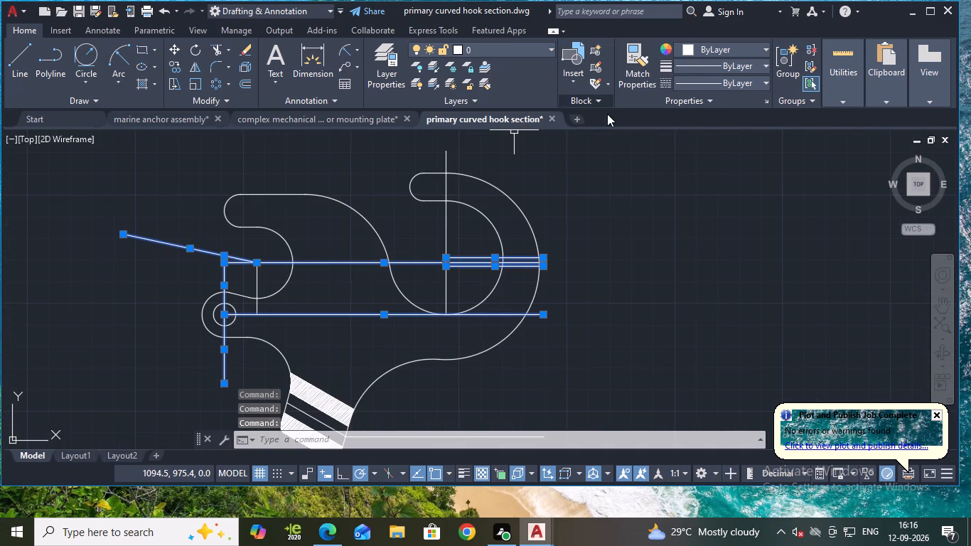
click(680, 76)
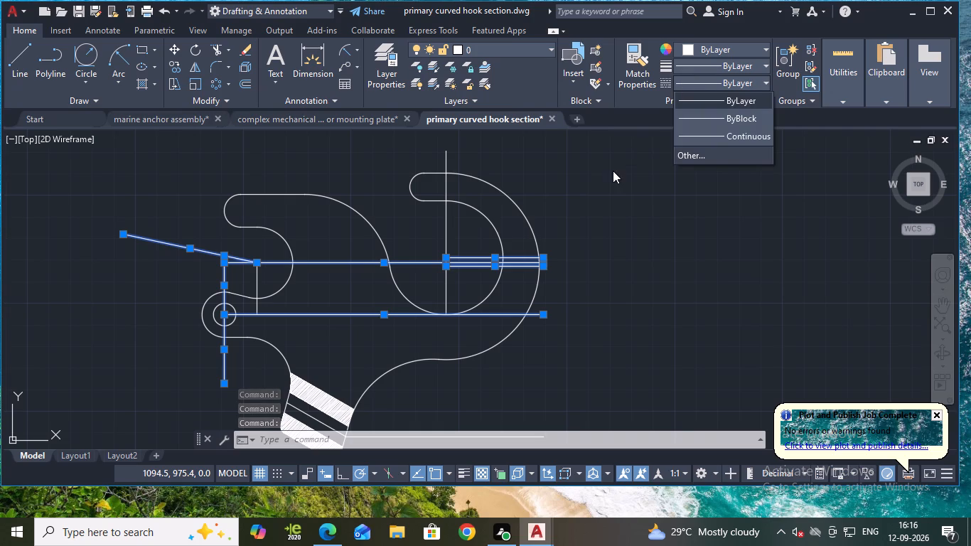
click(685, 159)
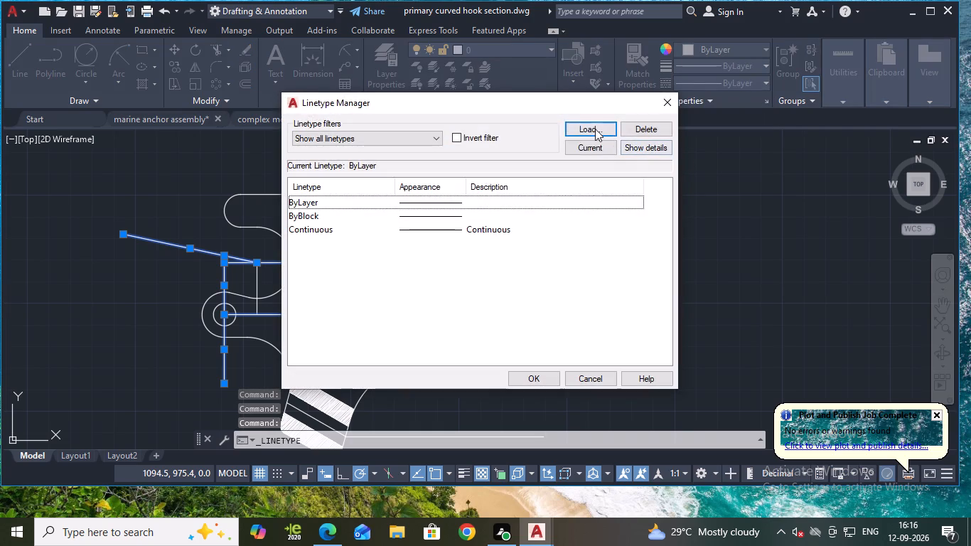
double_click(595, 129)
click(468, 226)
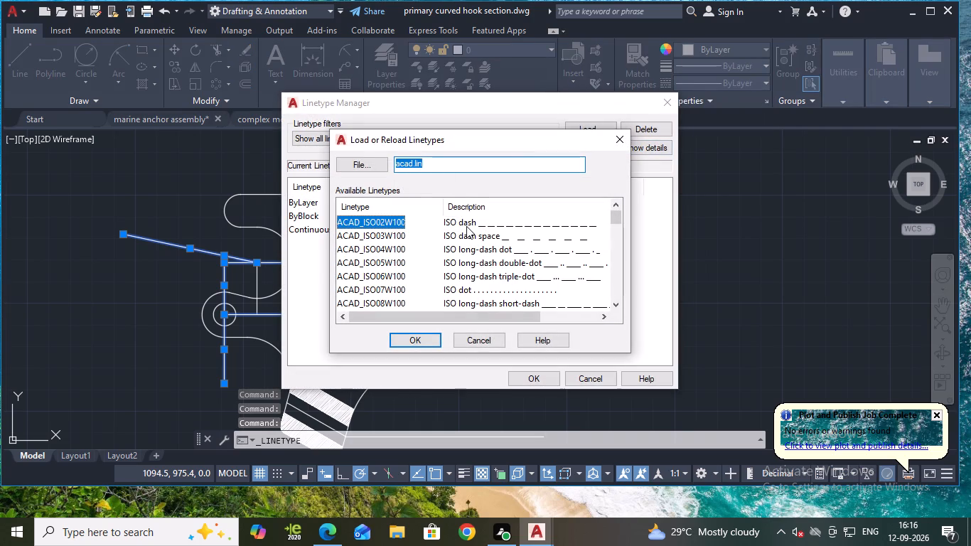
click(433, 333)
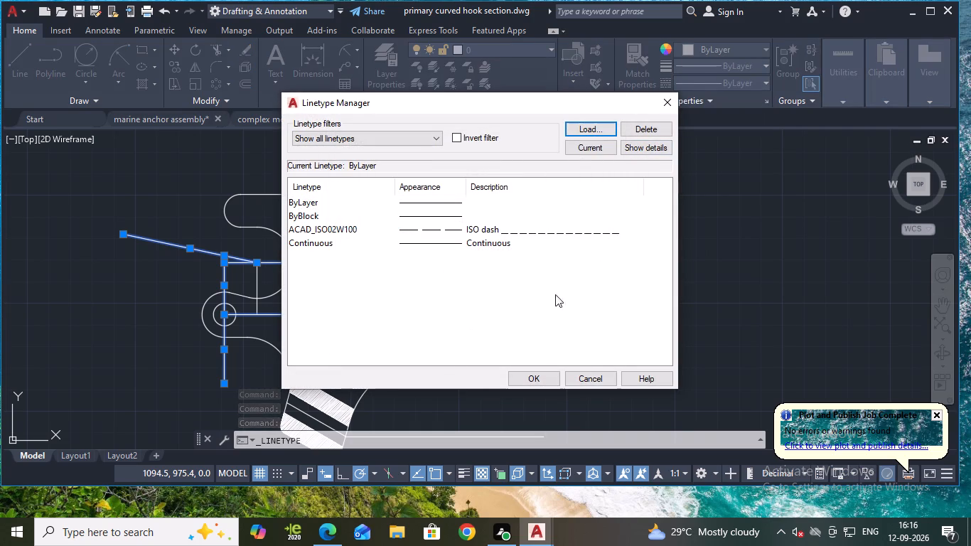
click(515, 235)
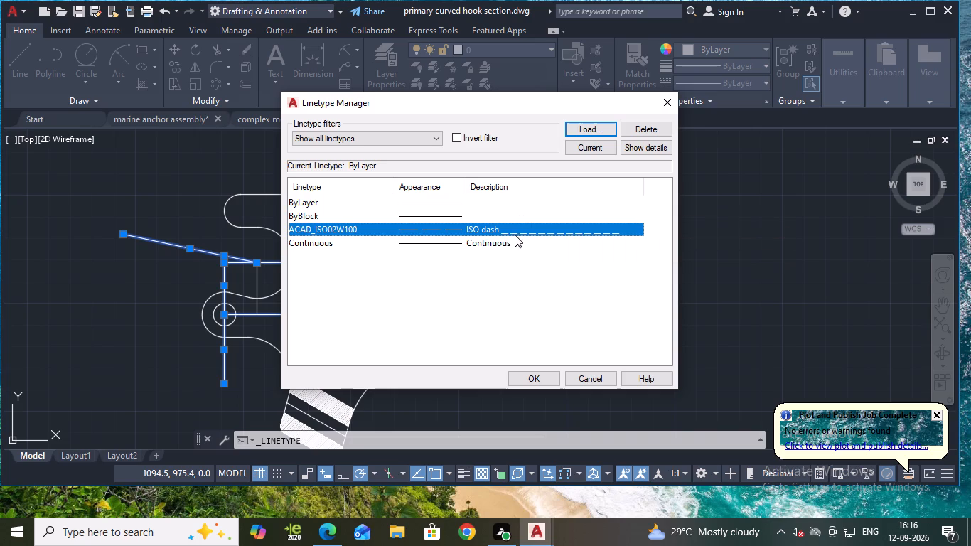
click(537, 376)
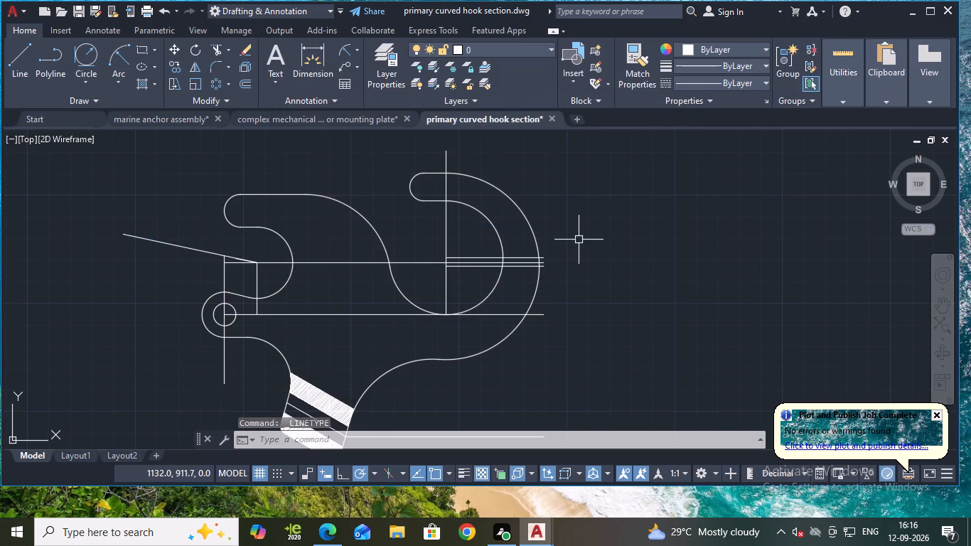
Give the horizontal and vertical construction lines the ACAD_ISO02W100 linetype and the olive colour 153,155,55, leaving out the slanted line.
click(366, 262)
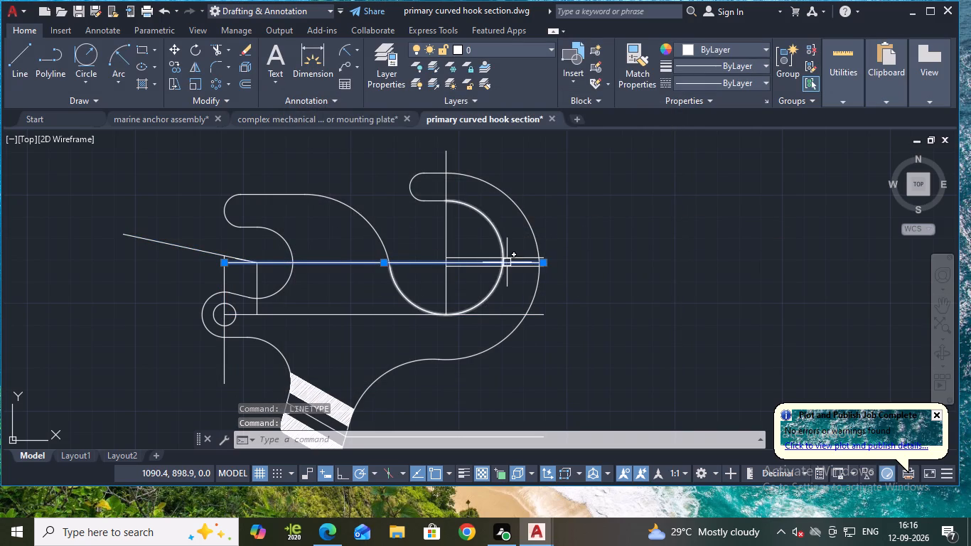
click(476, 259)
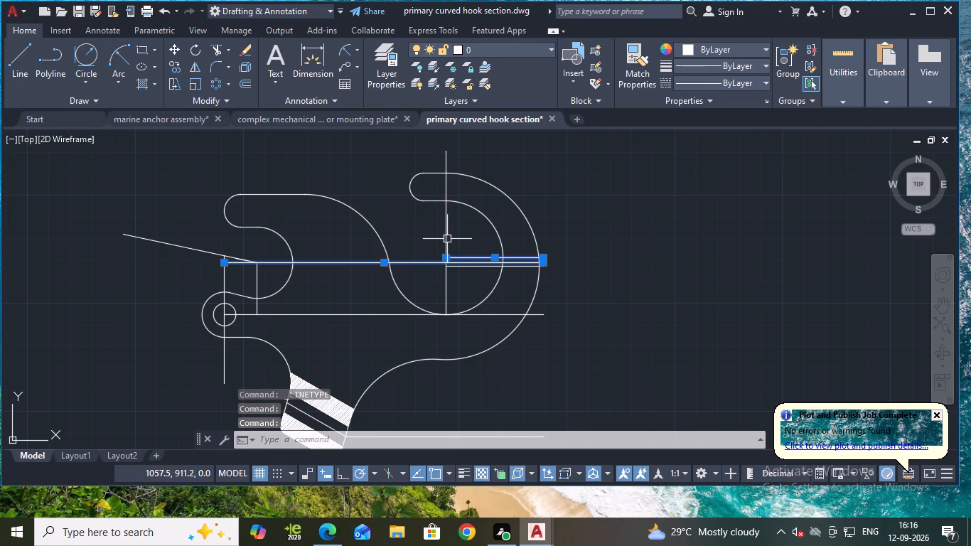
click(447, 239)
click(459, 264)
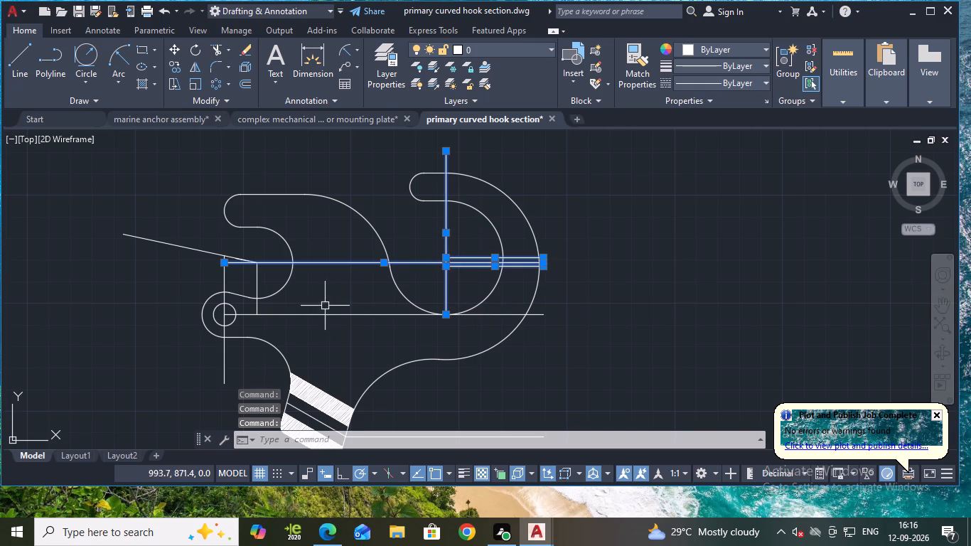
click(225, 287)
click(254, 286)
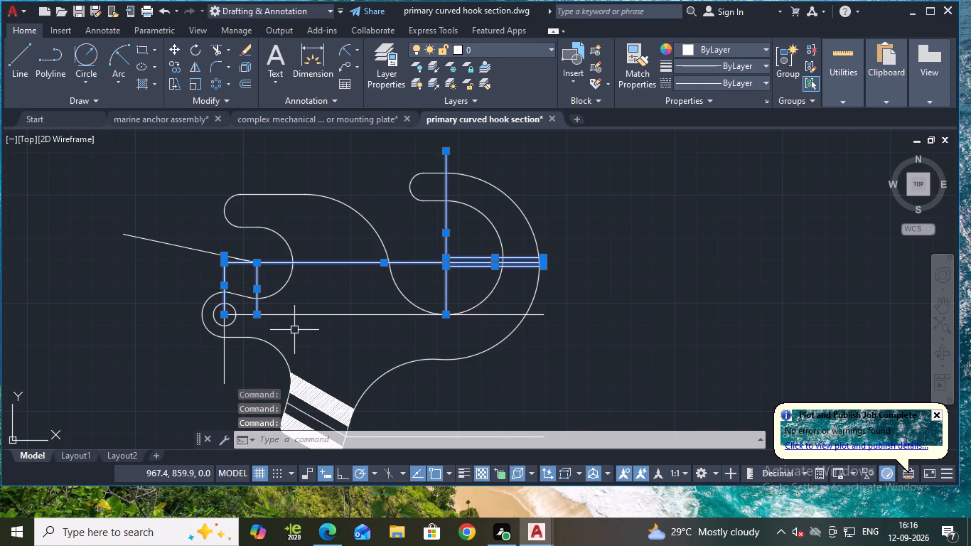
click(294, 314)
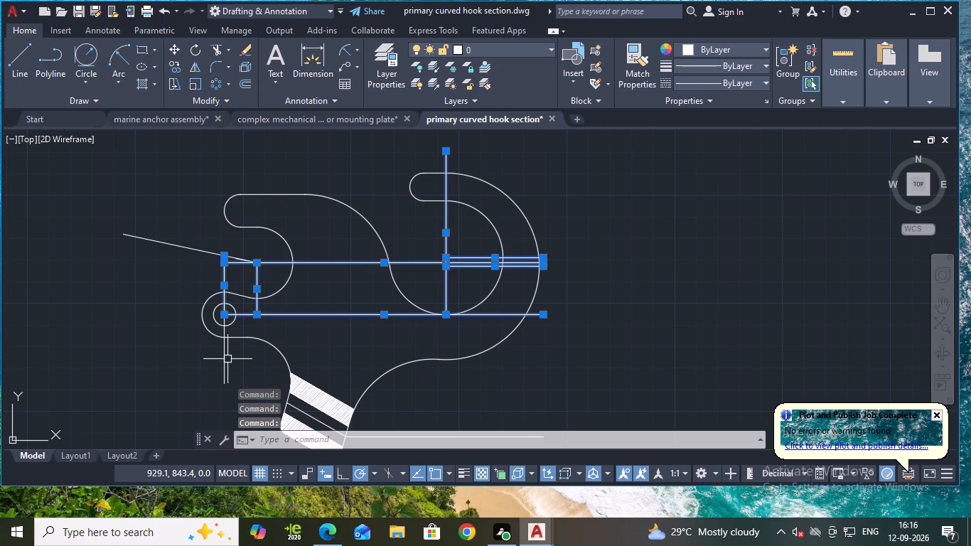
click(225, 360)
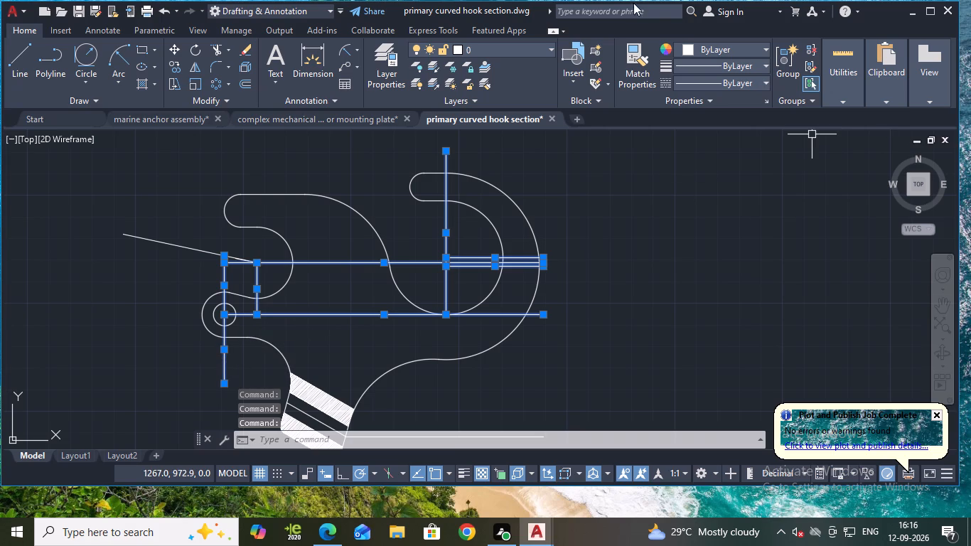
click(753, 80)
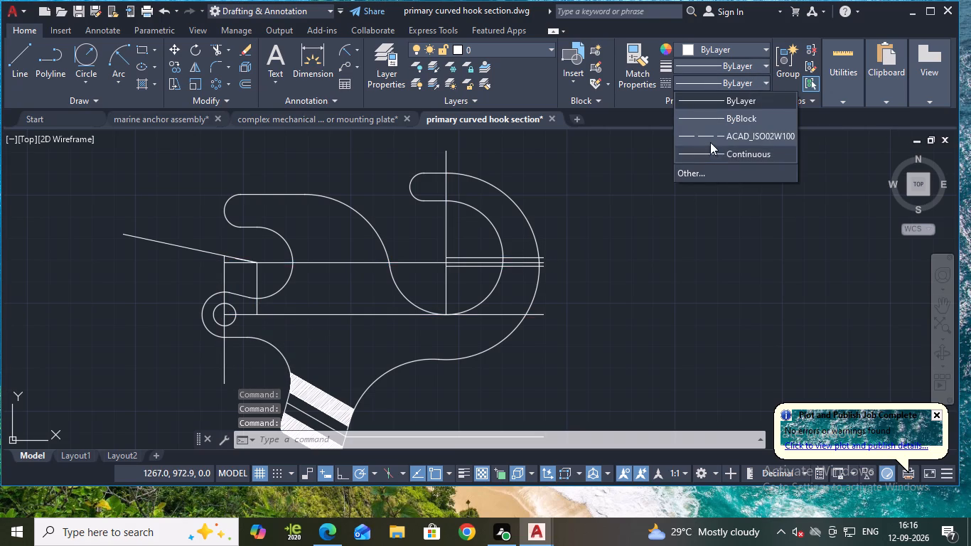
click(709, 141)
click(726, 49)
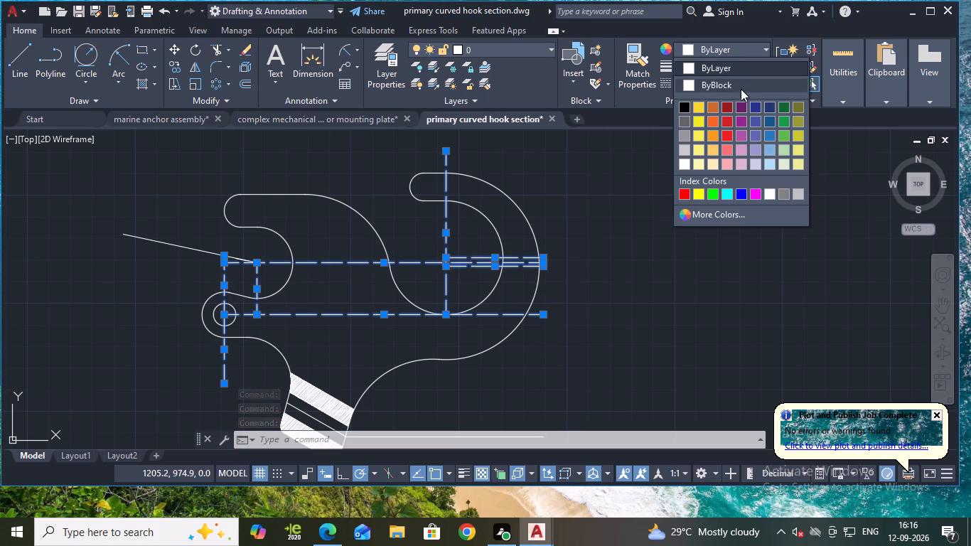
click(794, 122)
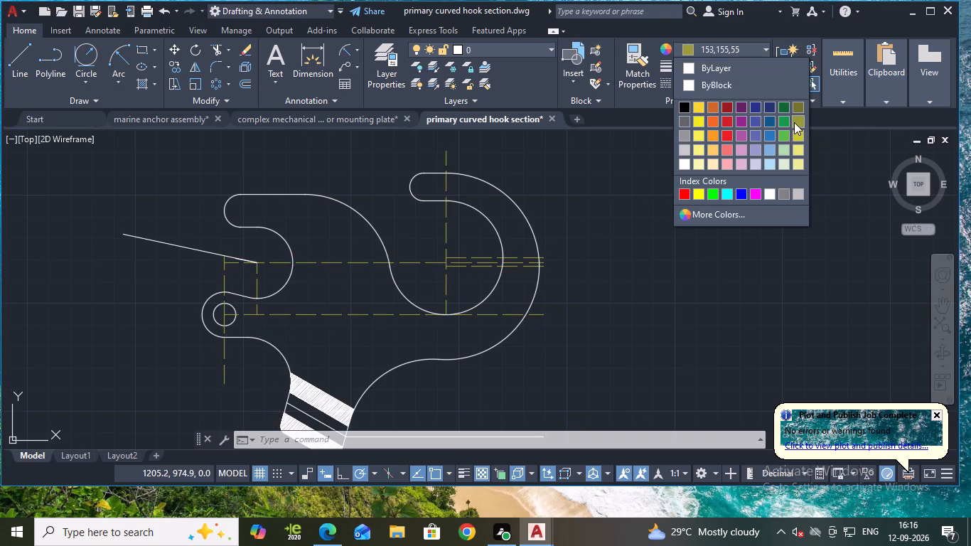
key(Escape)
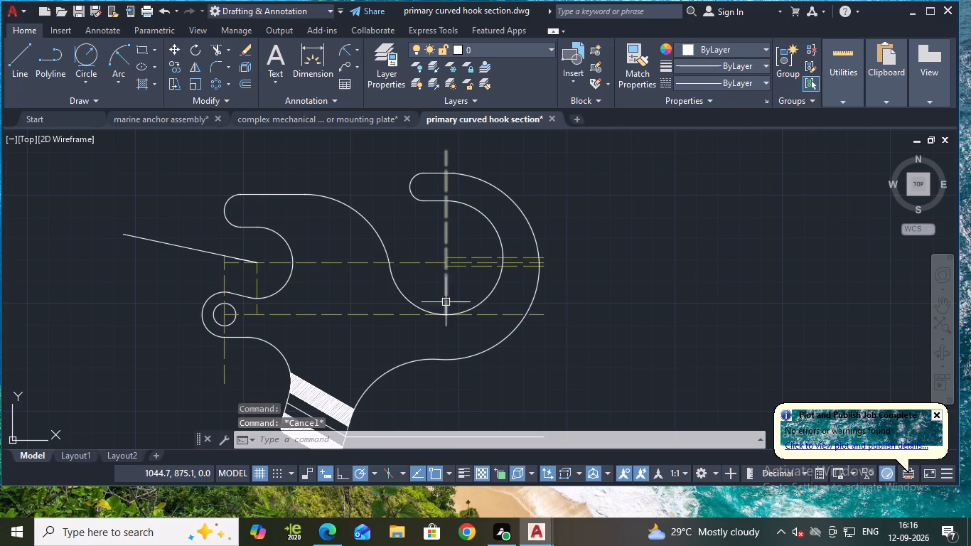
Erase the short slanted segment that overlaps the inner end of the long slanted line near the left jaw.
middle_drag(475, 311, 531, 279)
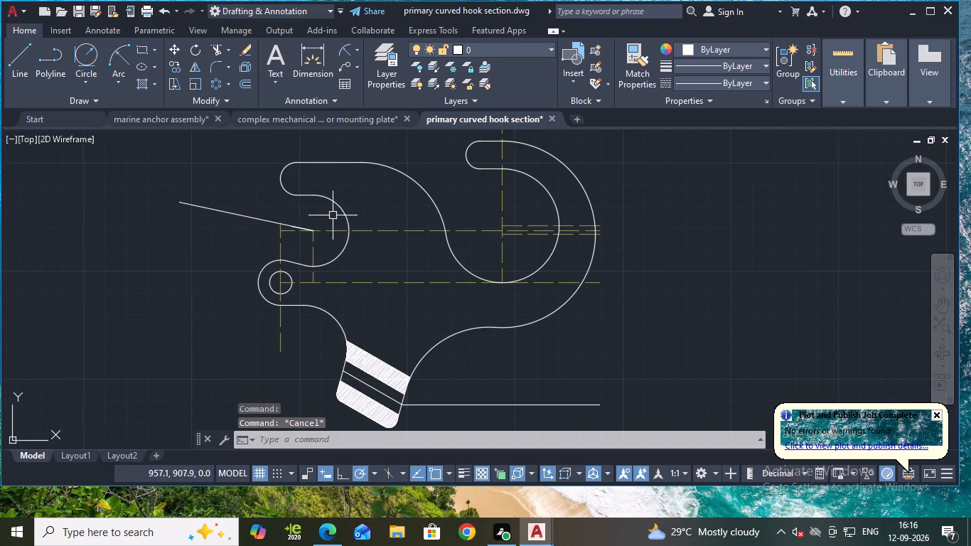
scroll(316, 227, up, 2)
click(299, 233)
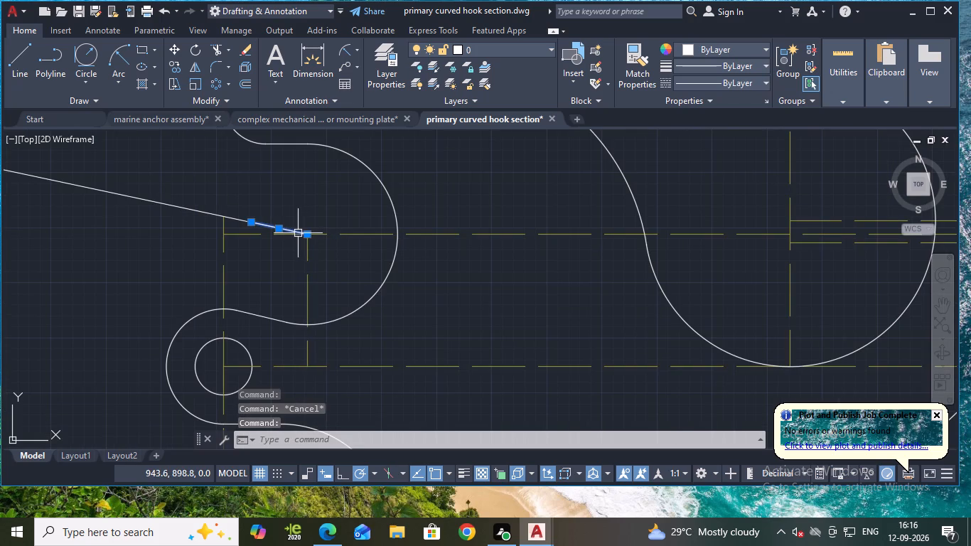
key(e)
key(Return)
Add radius dimensions to the large hook's inner arc and to the upper arc of the S-curve.
scroll(297, 233, down, 2)
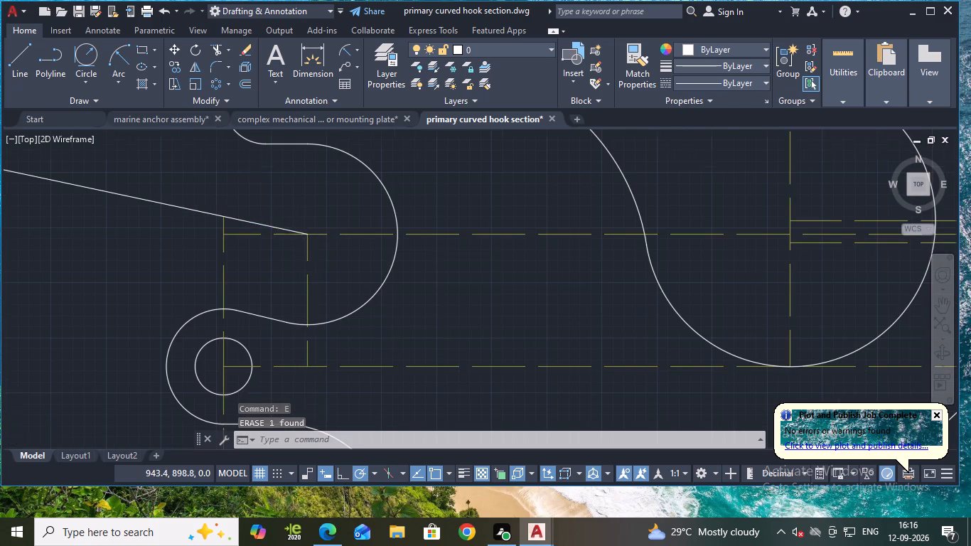
middle_drag(416, 240, 487, 277)
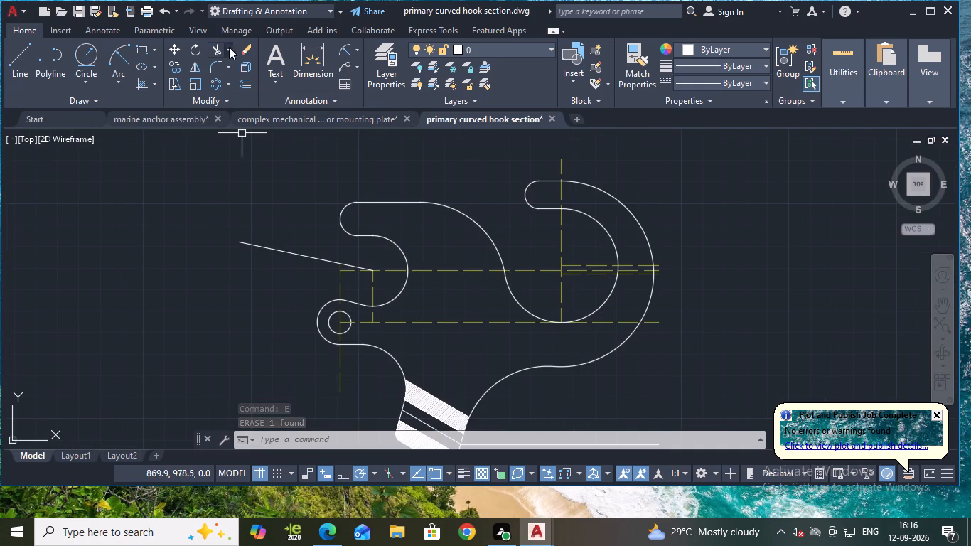
click(345, 48)
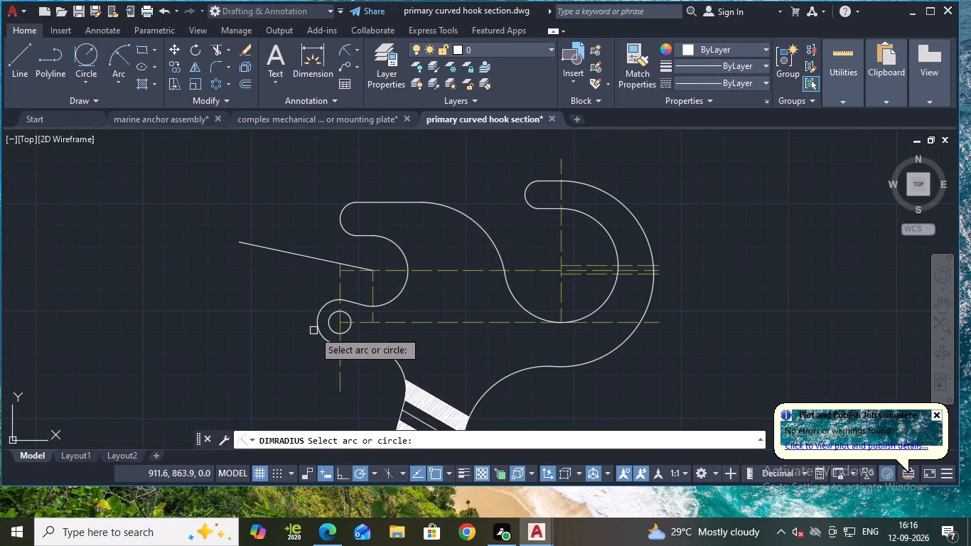
click(521, 308)
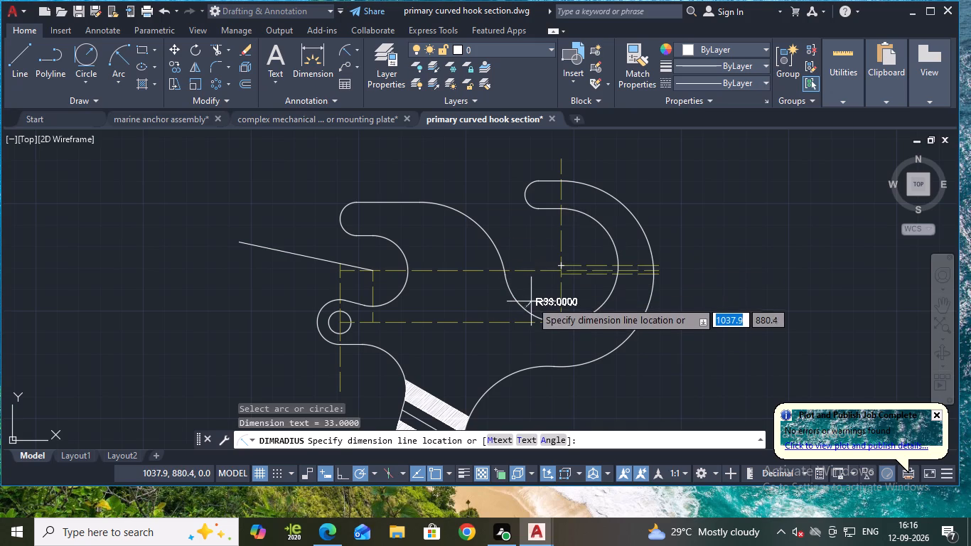
click(531, 299)
key(space)
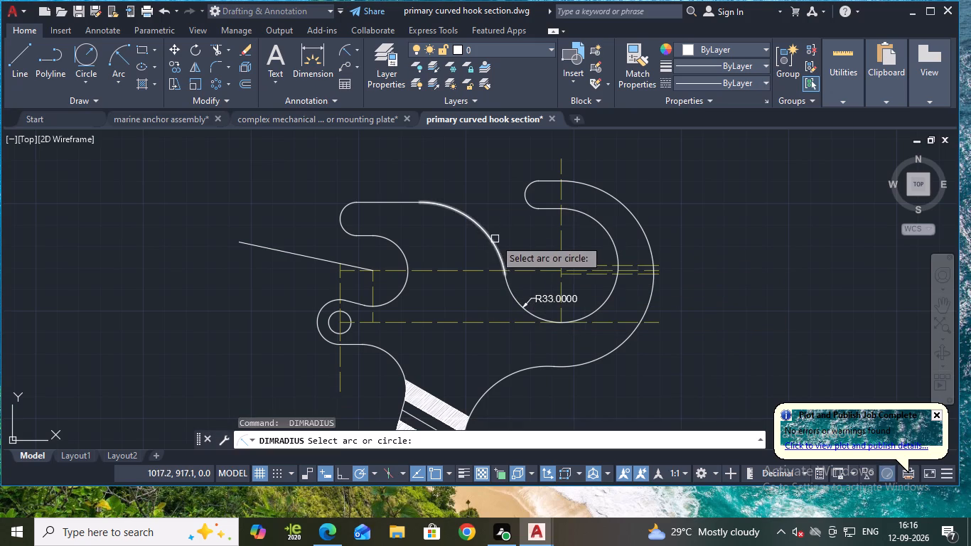
click(493, 239)
click(483, 176)
Add radius dimensions to the large hook's rounded tip and to the outer arc around the small hole.
key(space)
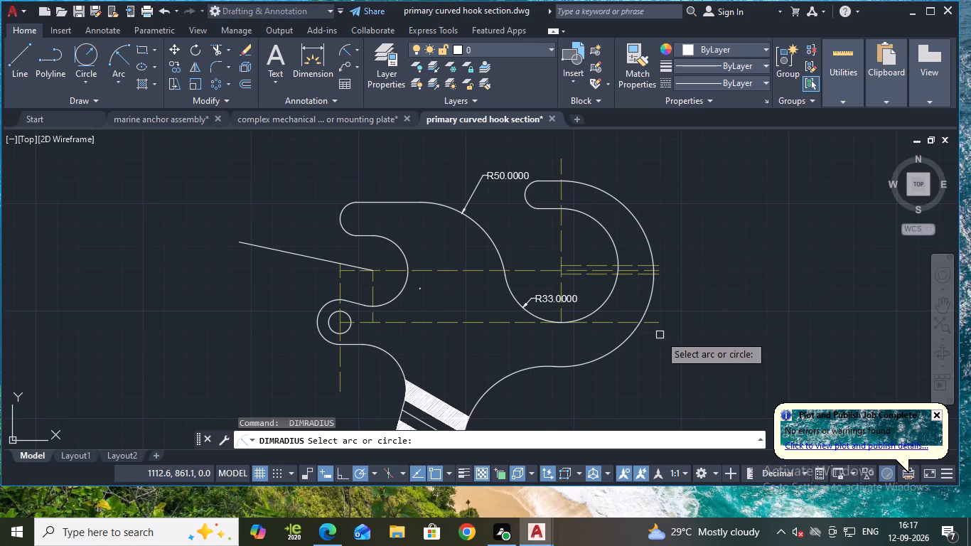
key(space)
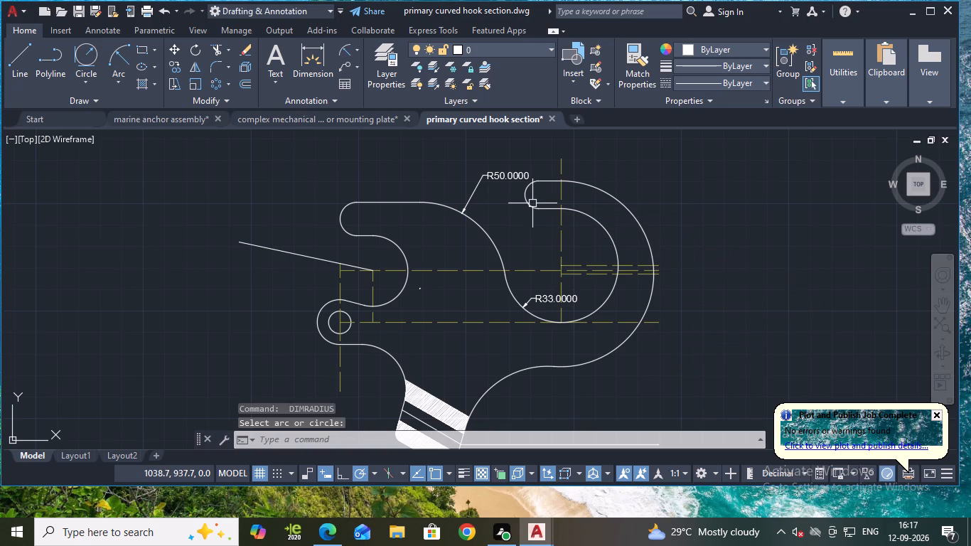
key(space)
click(529, 203)
click(525, 217)
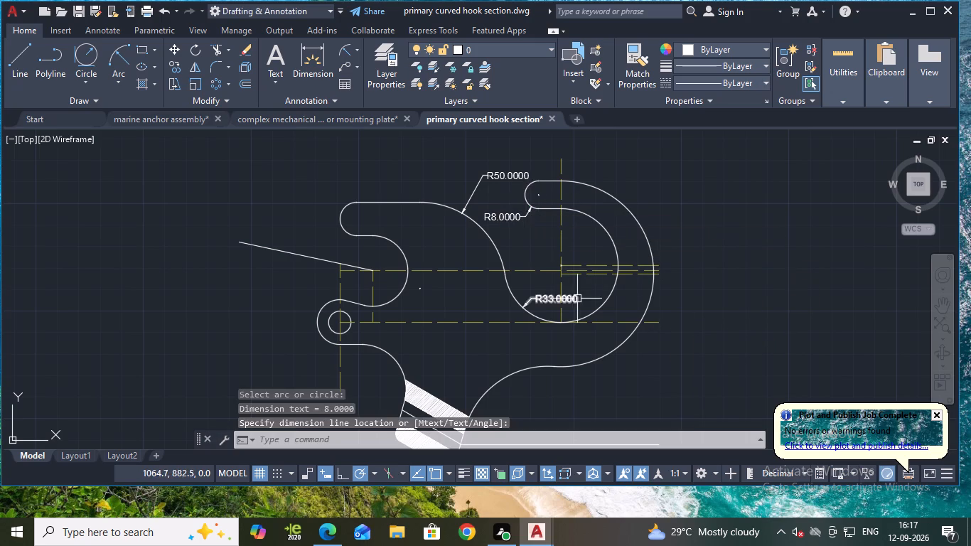
middle_drag(581, 300, 618, 279)
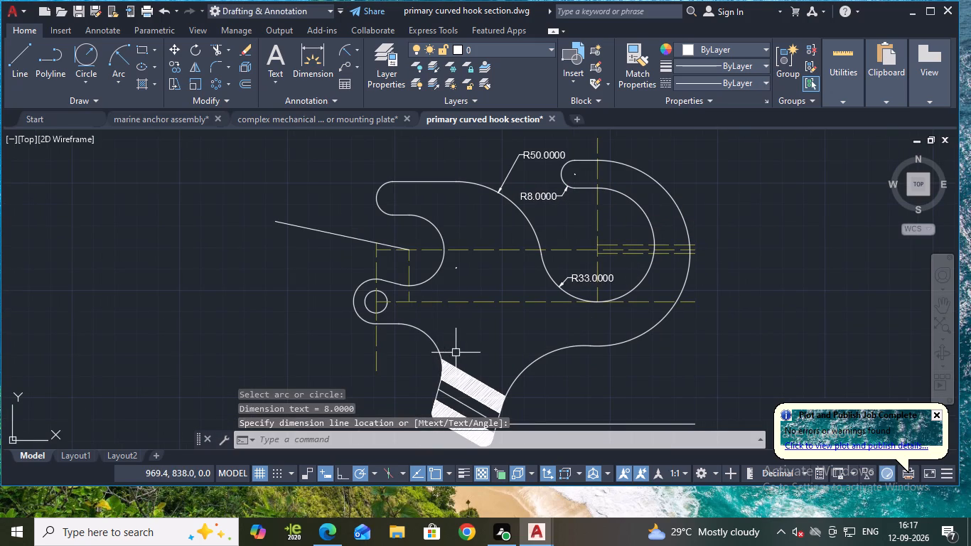
key(space)
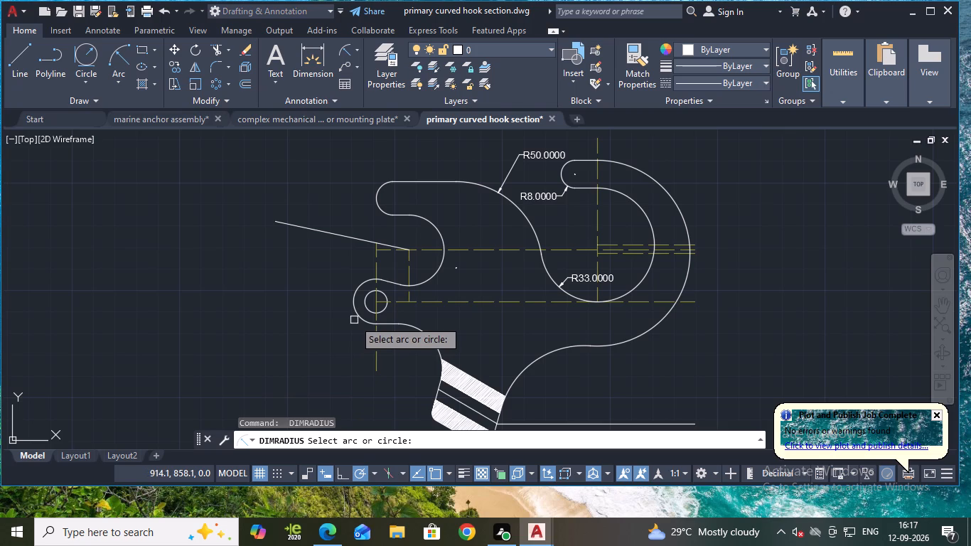
click(358, 321)
click(334, 328)
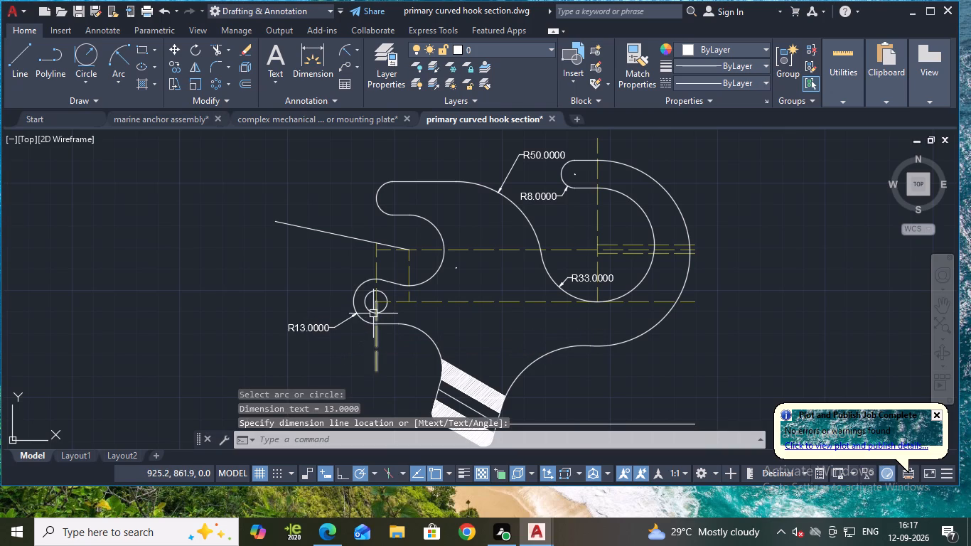
Add a diameter dimension to the small hole, placing its text outside the outline on the left.
scroll(375, 314, up, 1)
scroll(309, 279, down, 1)
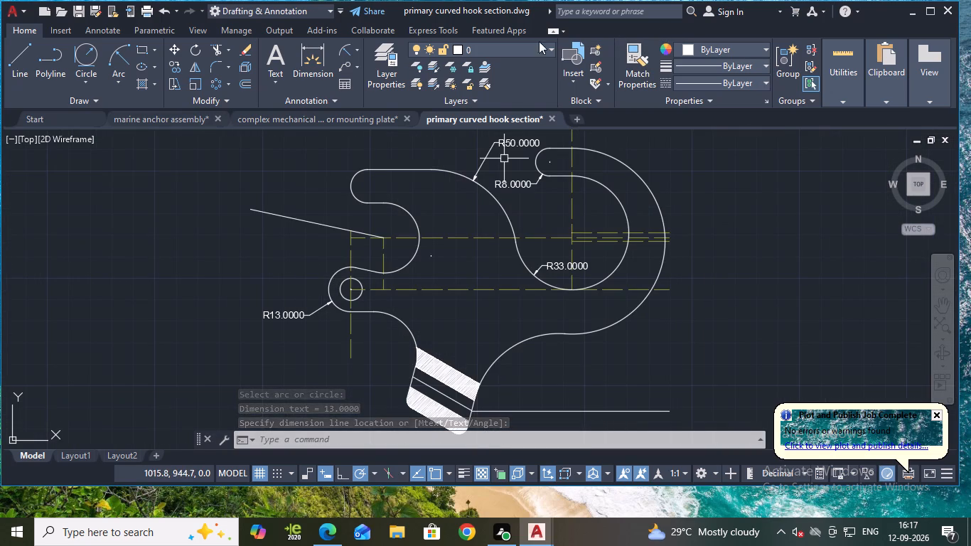
click(360, 48)
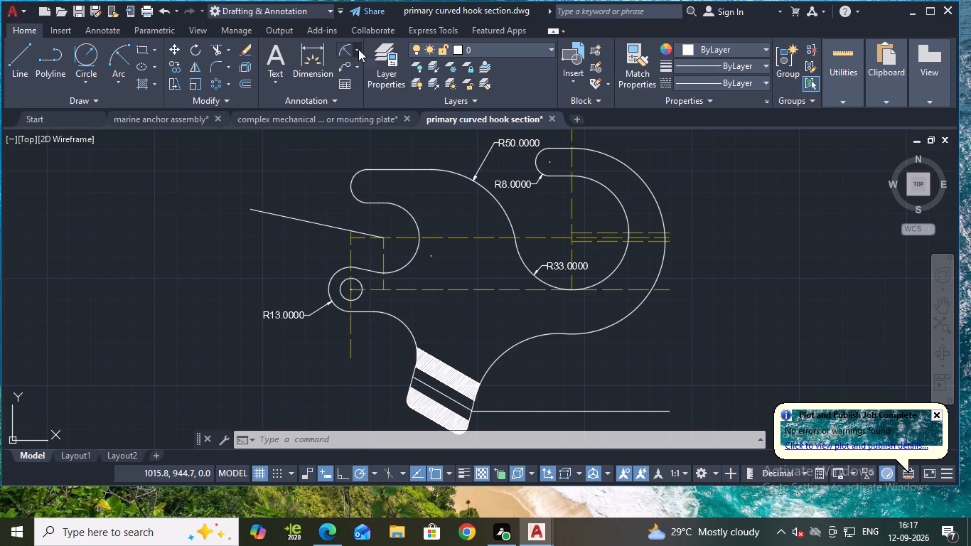
click(380, 214)
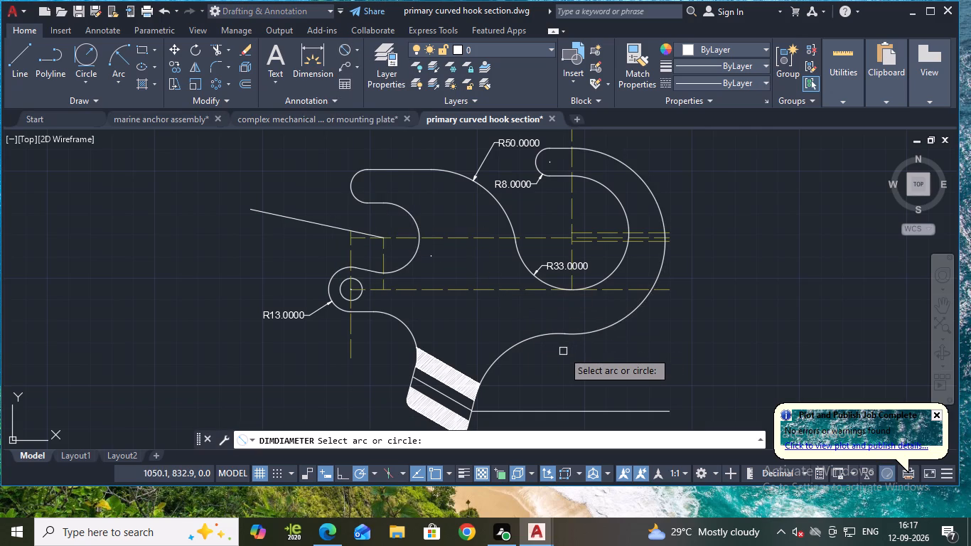
middle_drag(562, 351, 554, 345)
click(353, 291)
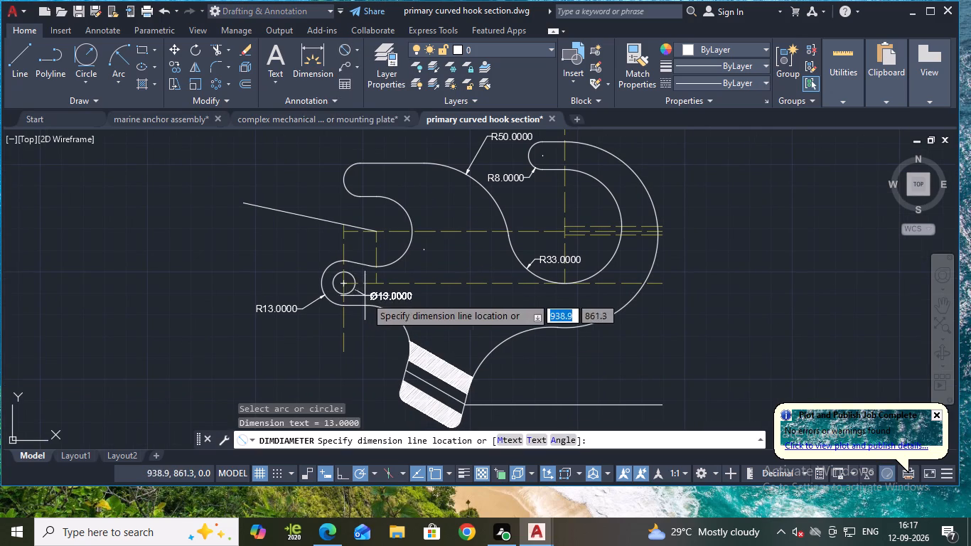
click(296, 270)
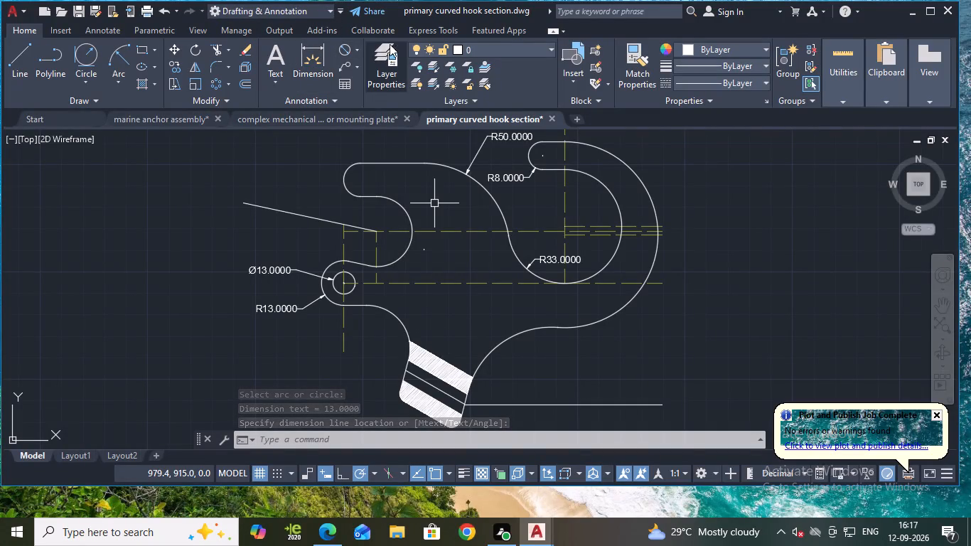
Add radius dimensions to the two arcs that blend the hook body into both sides of the handle.
click(356, 43)
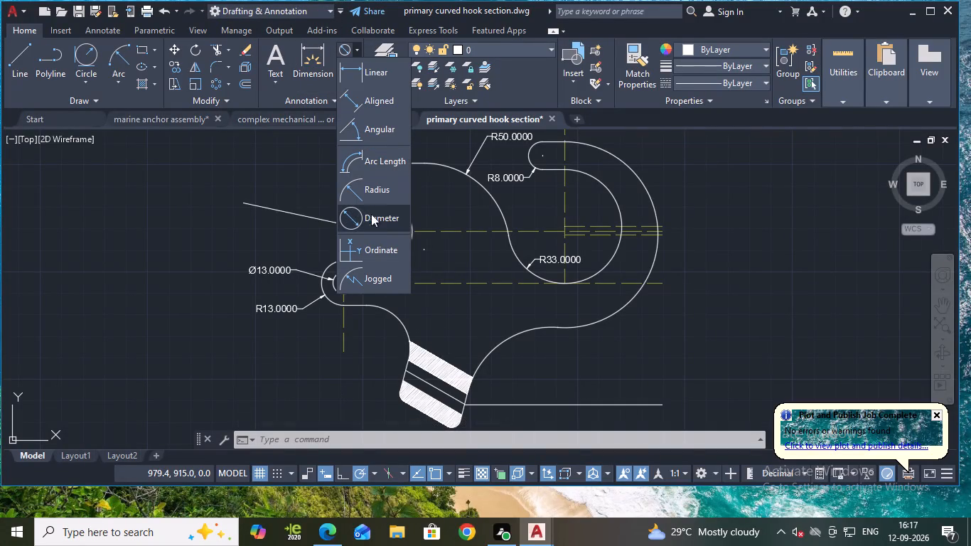
click(350, 184)
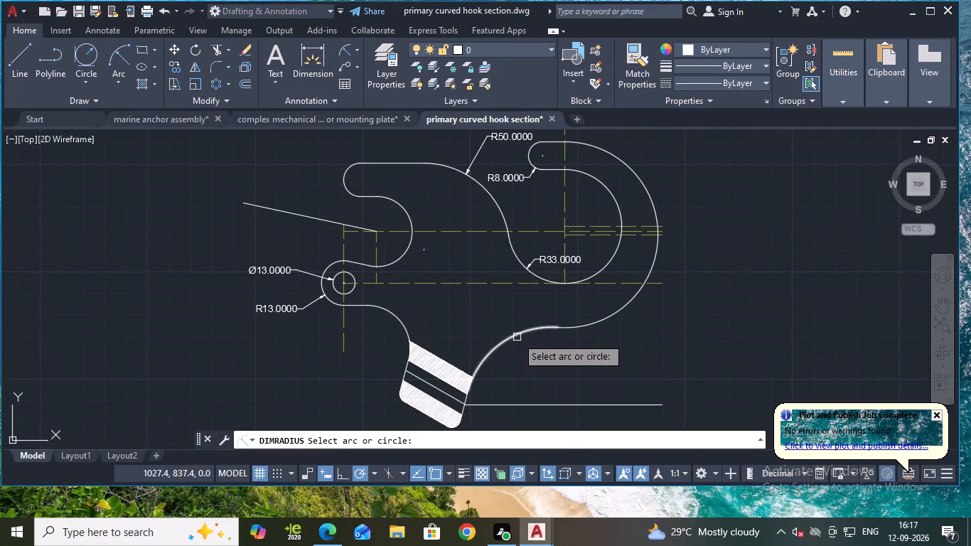
click(514, 336)
click(527, 355)
key(space)
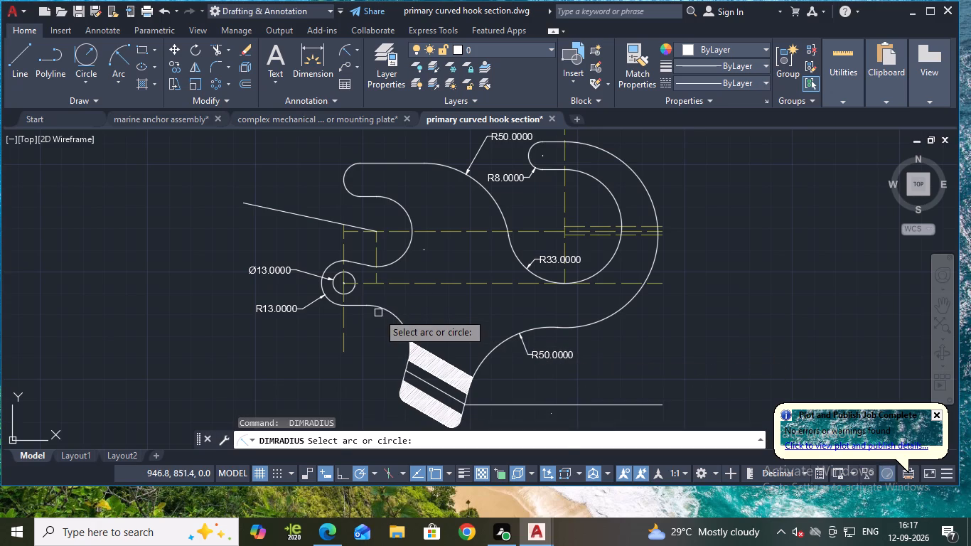
click(390, 316)
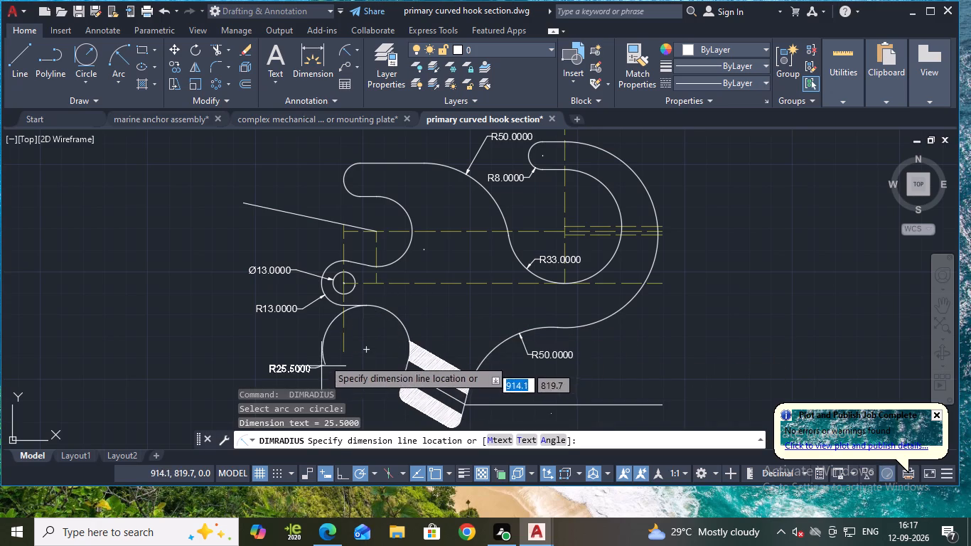
click(417, 311)
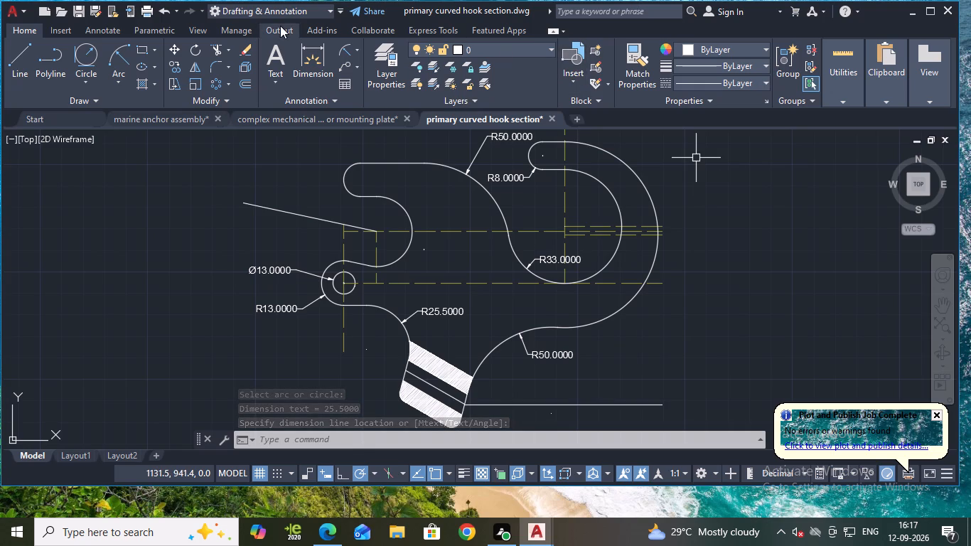
Save the drawing.
key(ctrl+s)
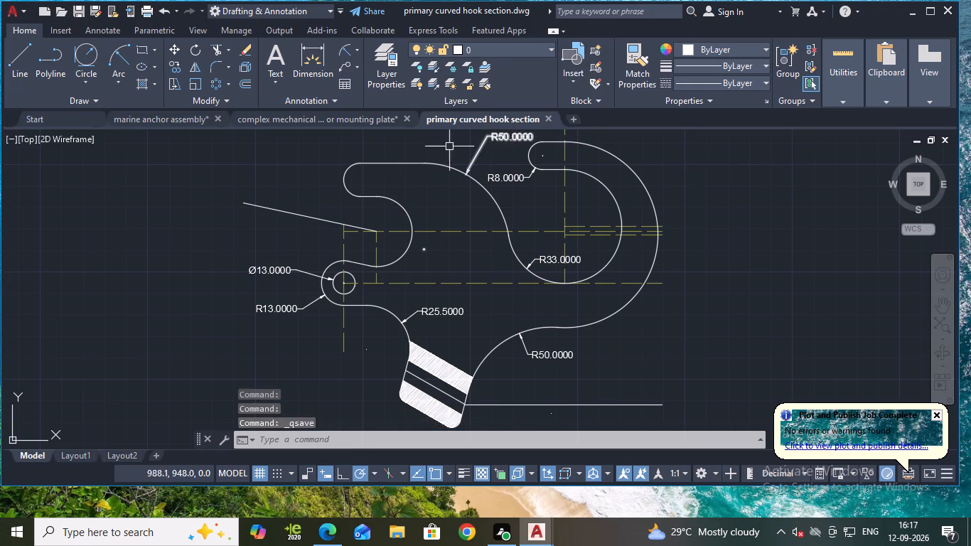
Add a vertical linear dimension from the upper short dashed line to the bottom of the large hook's inner arc, placed outside the outline.
click(357, 49)
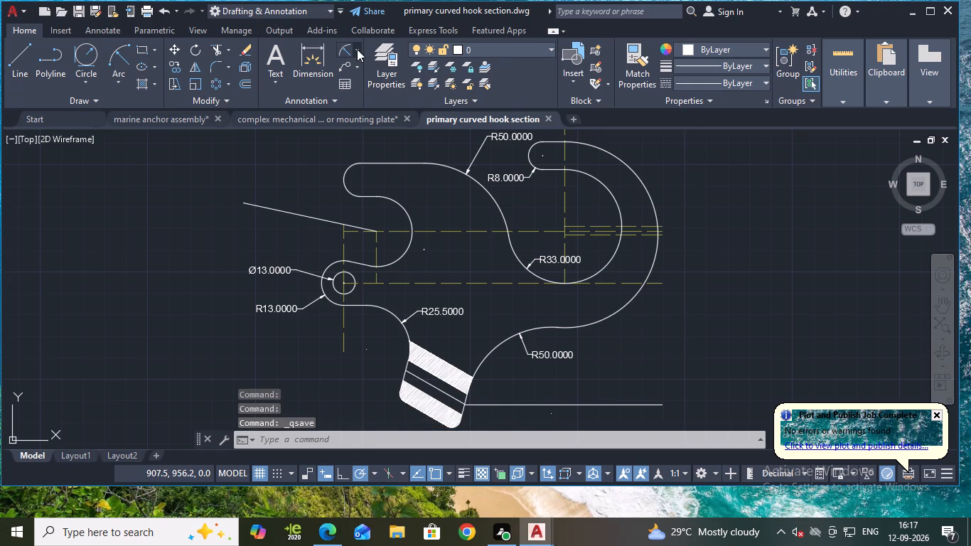
click(368, 70)
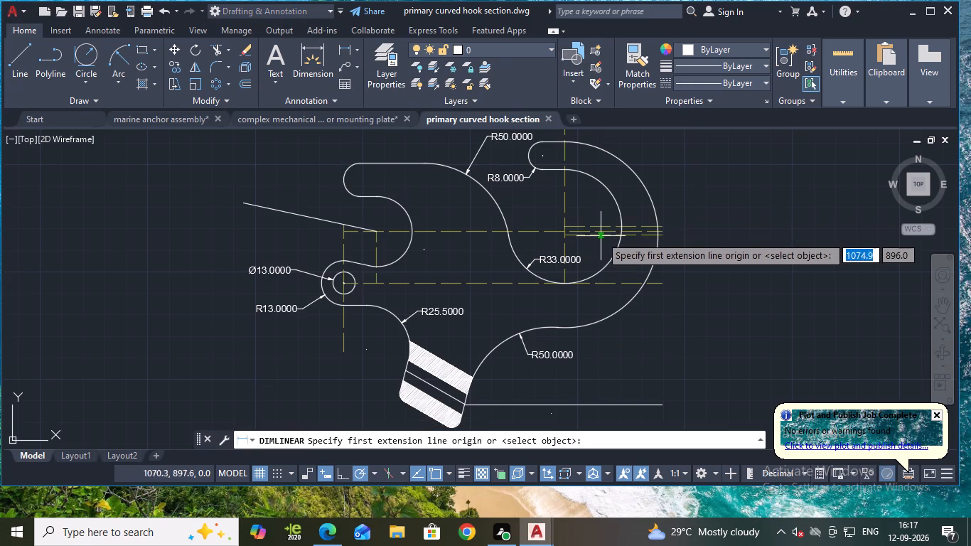
scroll(599, 237, up, 2)
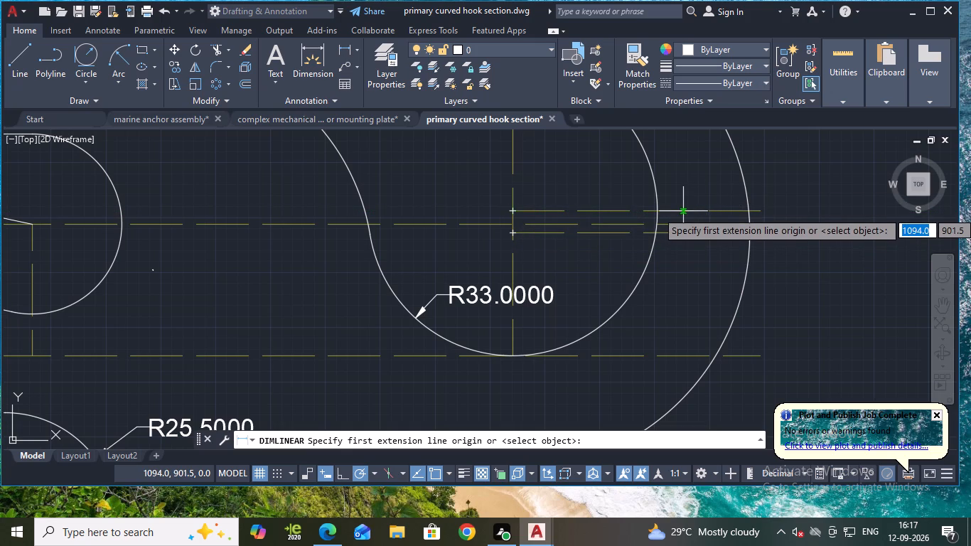
click(513, 209)
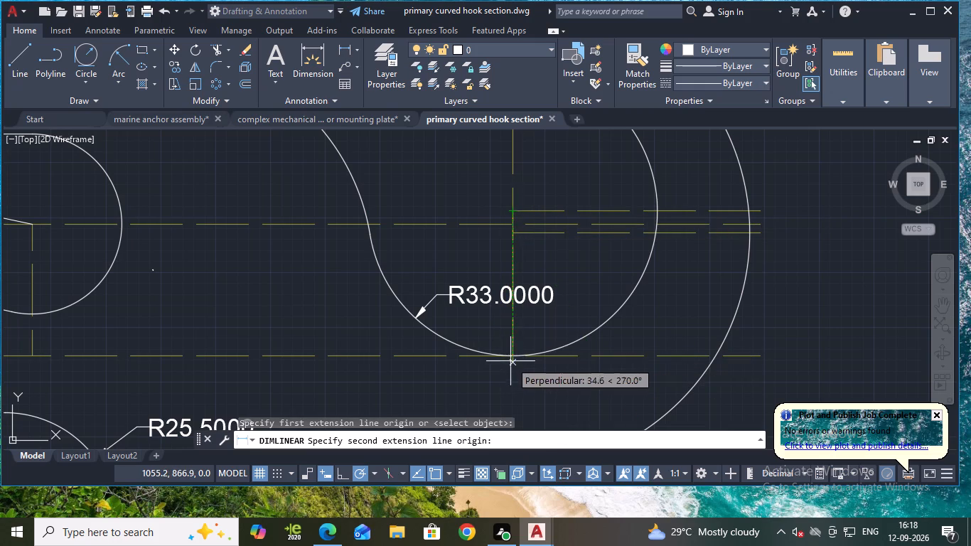
click(511, 358)
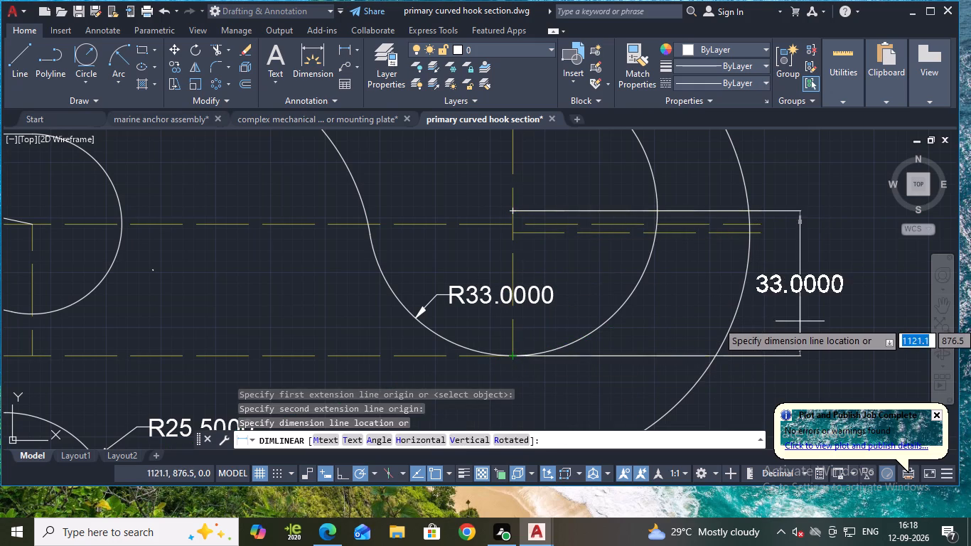
click(848, 318)
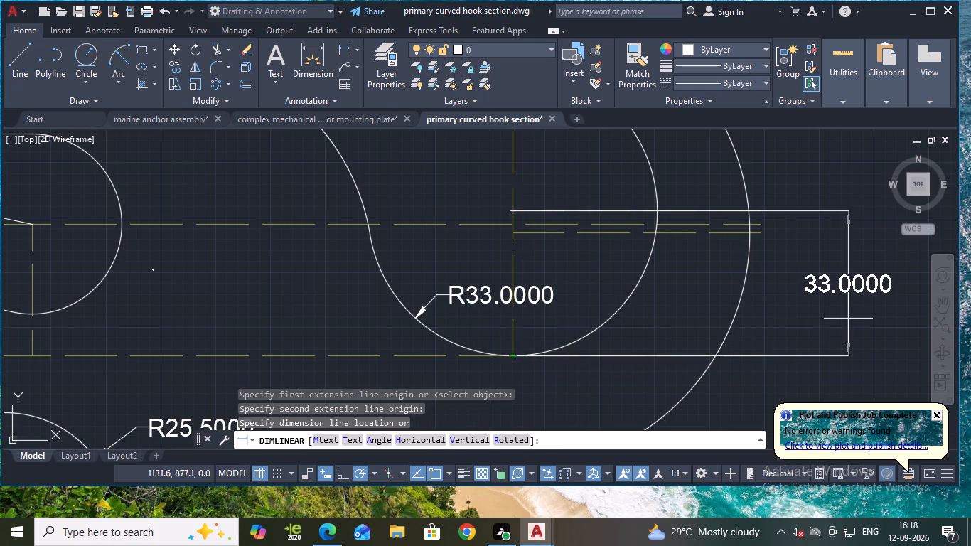
Add a vertical linear dimension from the lower short dashed line to the bottom of the large hook's inner arc, inside the previous dimension.
key(space)
key(space)
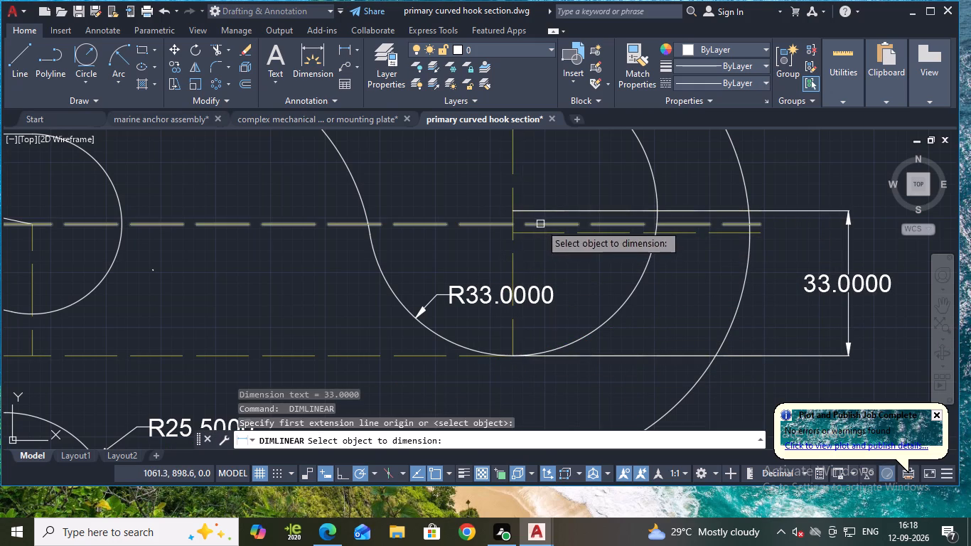
click(352, 45)
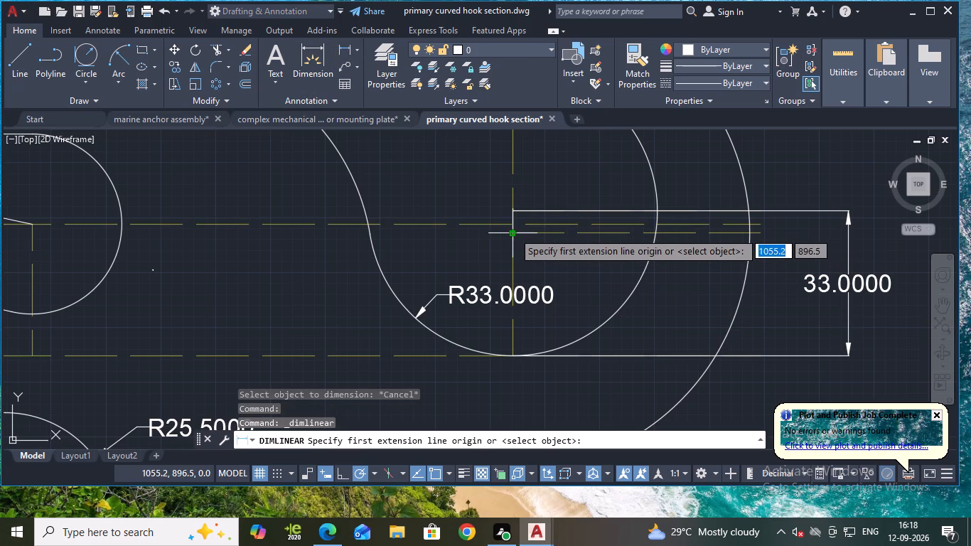
click(513, 232)
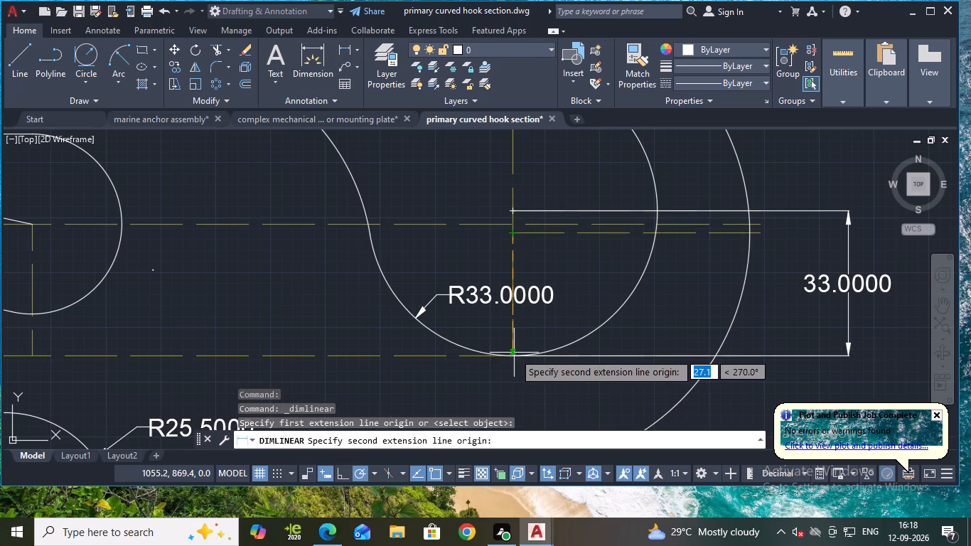
click(514, 356)
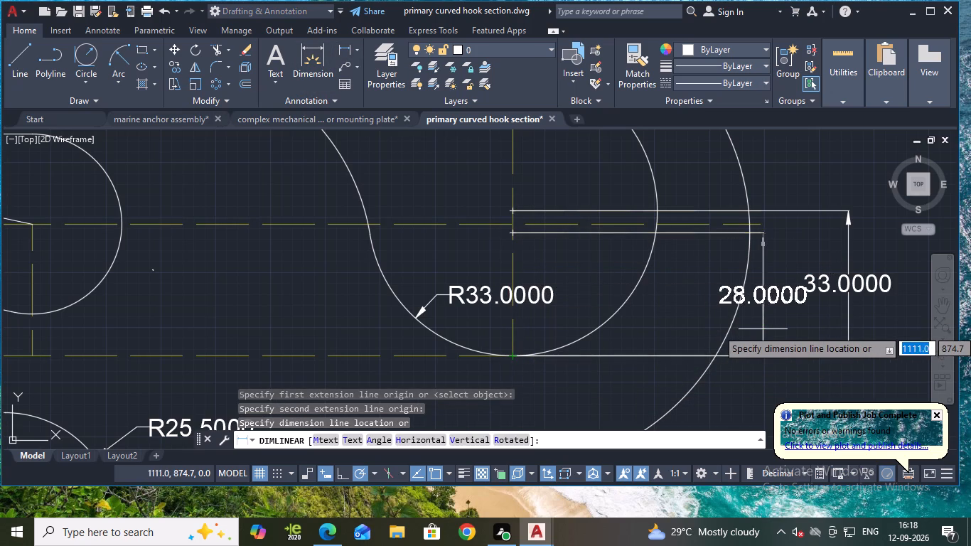
click(675, 355)
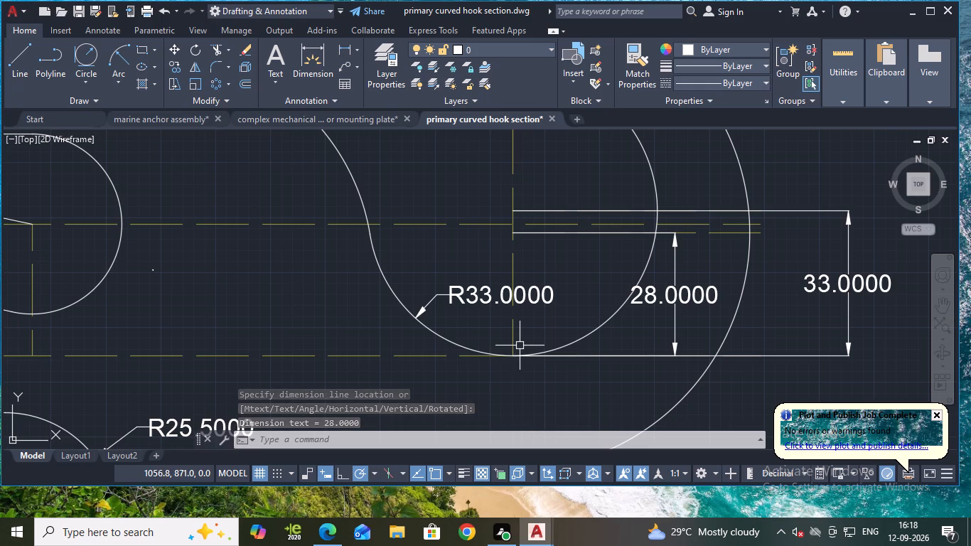
Add a radius dimension to the large hook's outer arc, placing its text outside the outline.
scroll(514, 263, down, 1)
middle_drag(654, 182, 636, 258)
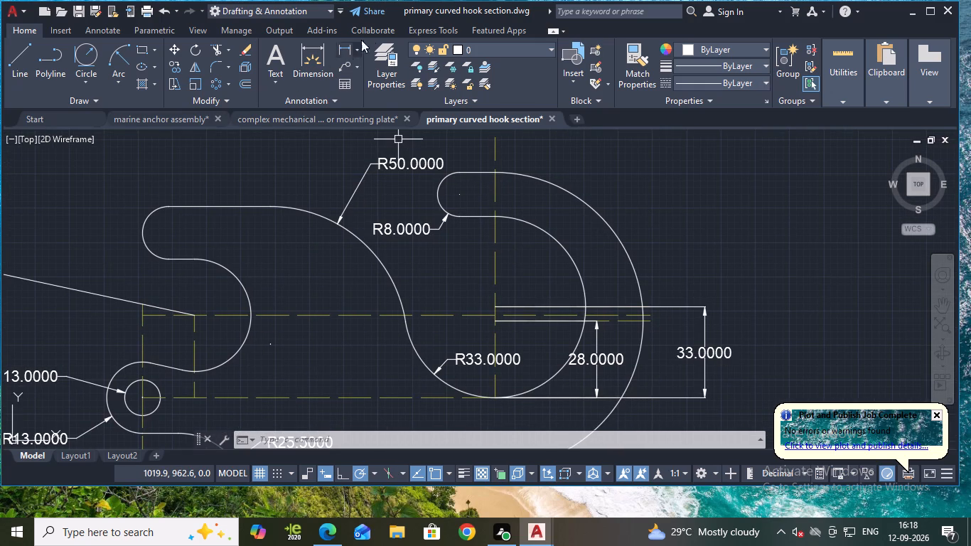
click(354, 52)
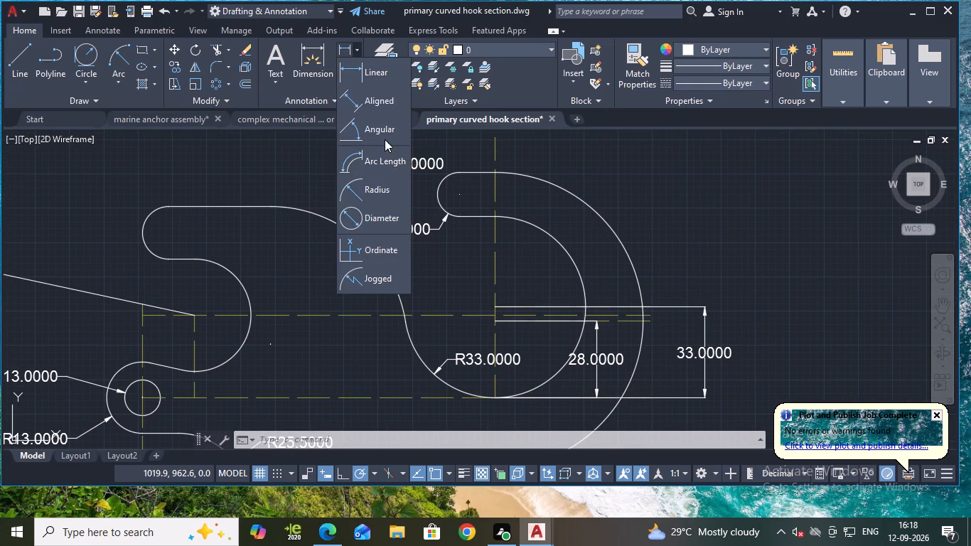
click(375, 186)
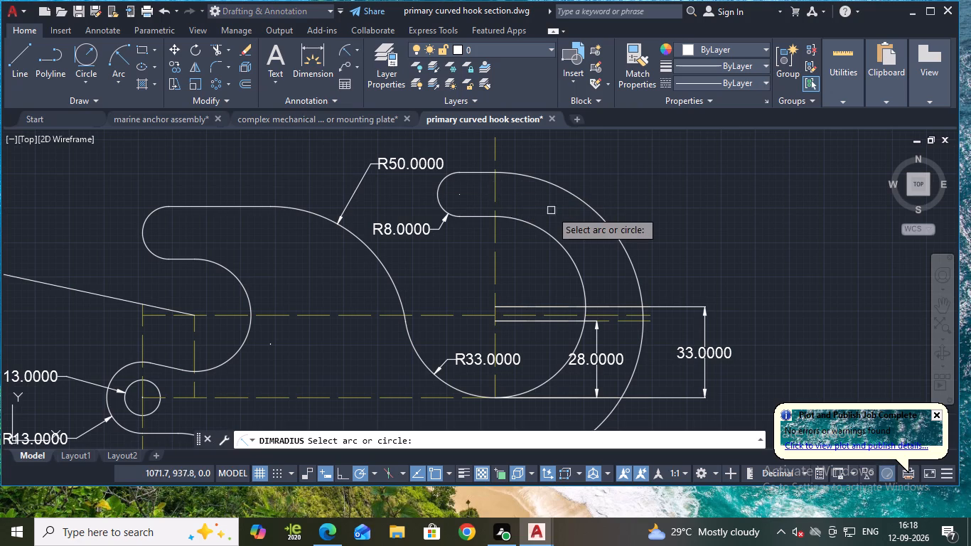
click(606, 224)
click(643, 205)
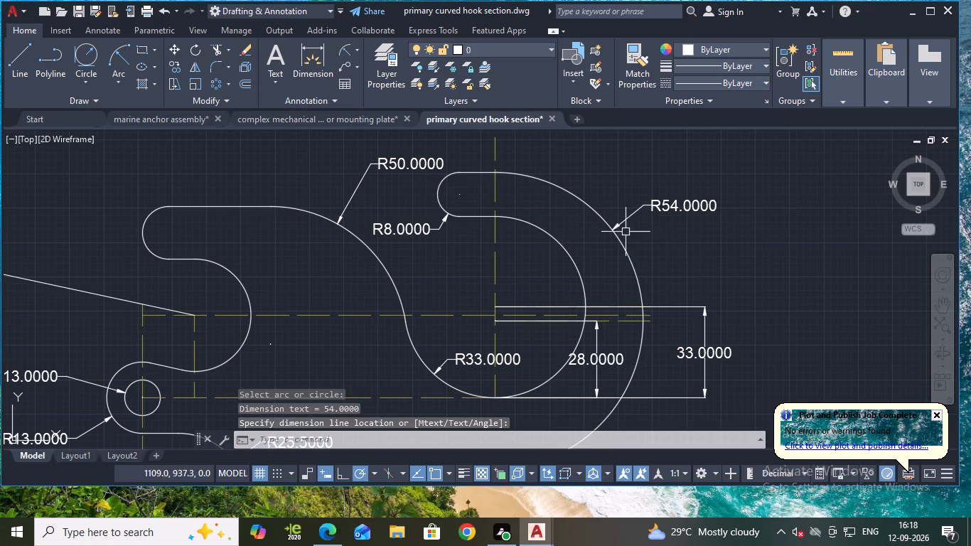
Add a horizontal linear dimension between the large hook tip's arc centre and the vertical centreline, placed above the hook.
middle_drag(256, 257, 540, 190)
scroll(539, 193, down, 1)
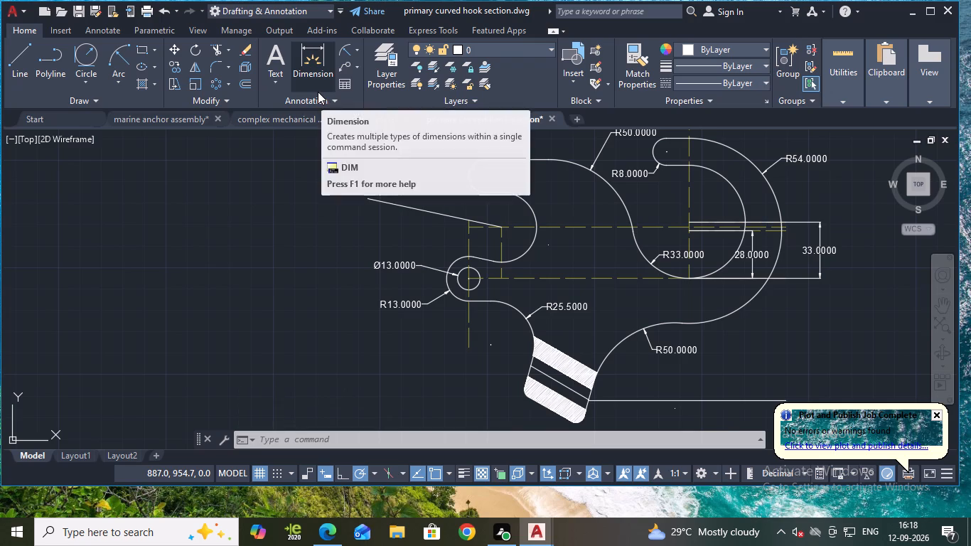
middle_drag(585, 176, 522, 269)
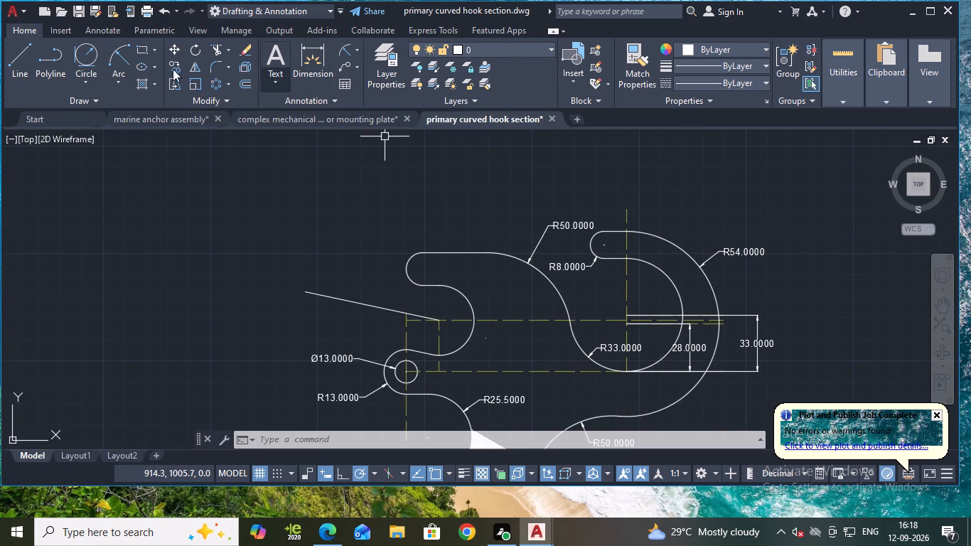
click(355, 49)
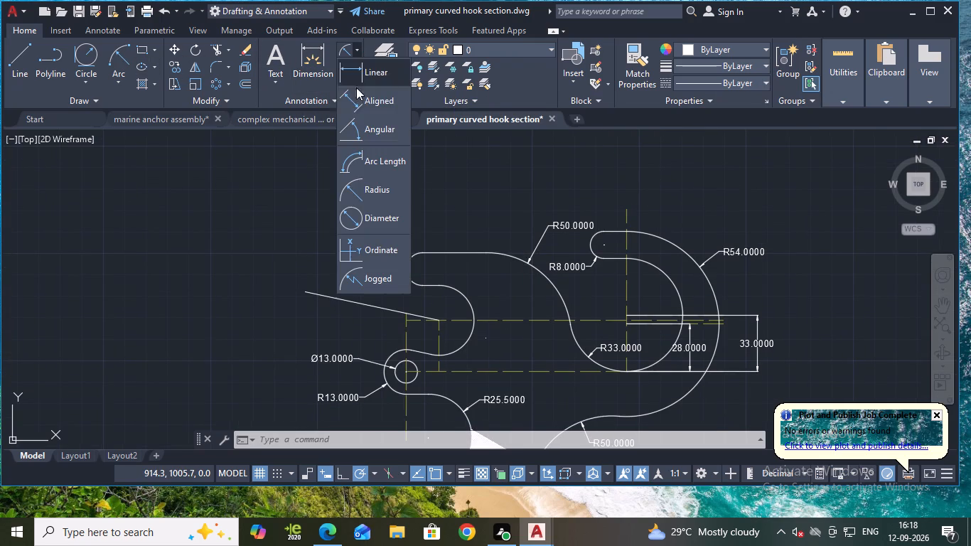
click(372, 84)
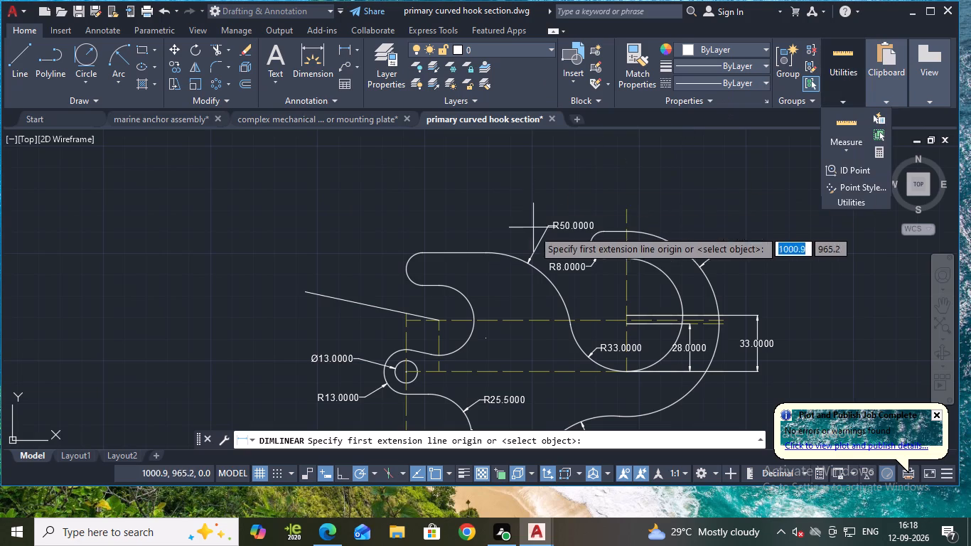
click(606, 244)
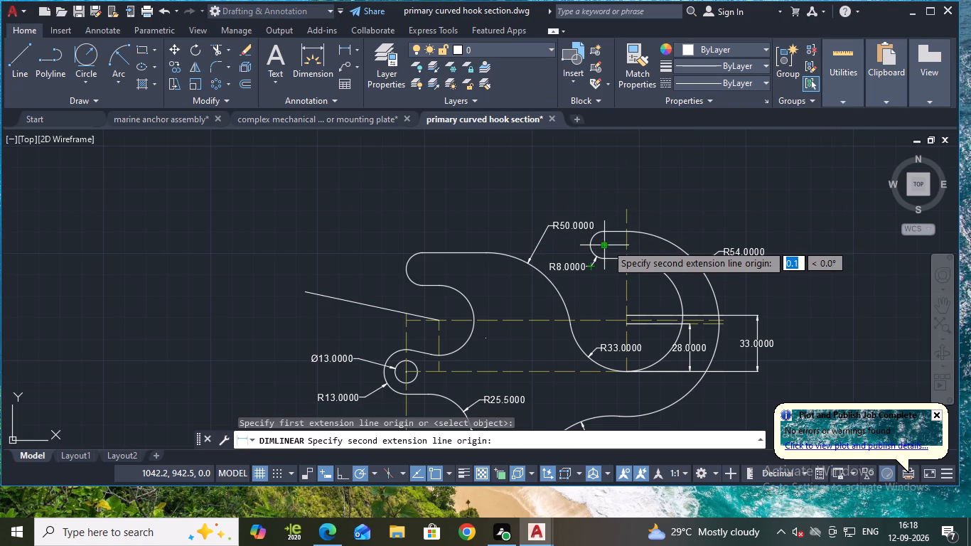
click(626, 247)
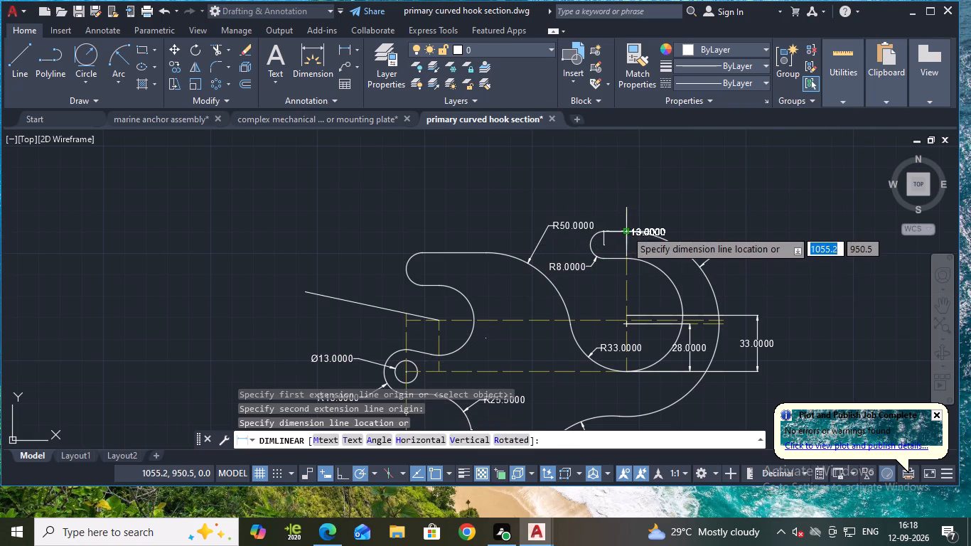
click(621, 186)
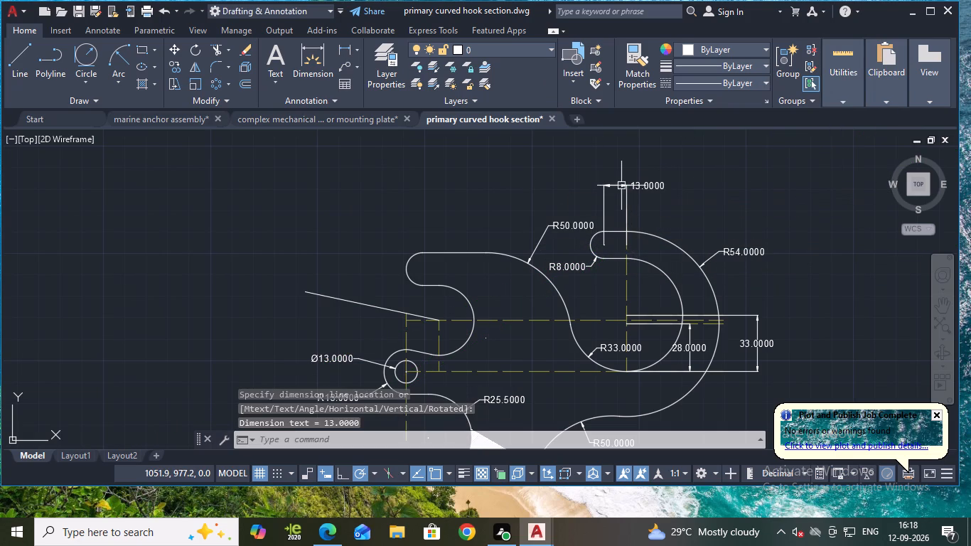
Give the horizontal line extending from the handle the dashed ACAD_ISO linetype and the yellow colour.
scroll(701, 205, down, 1)
middle_drag(701, 205, 685, 186)
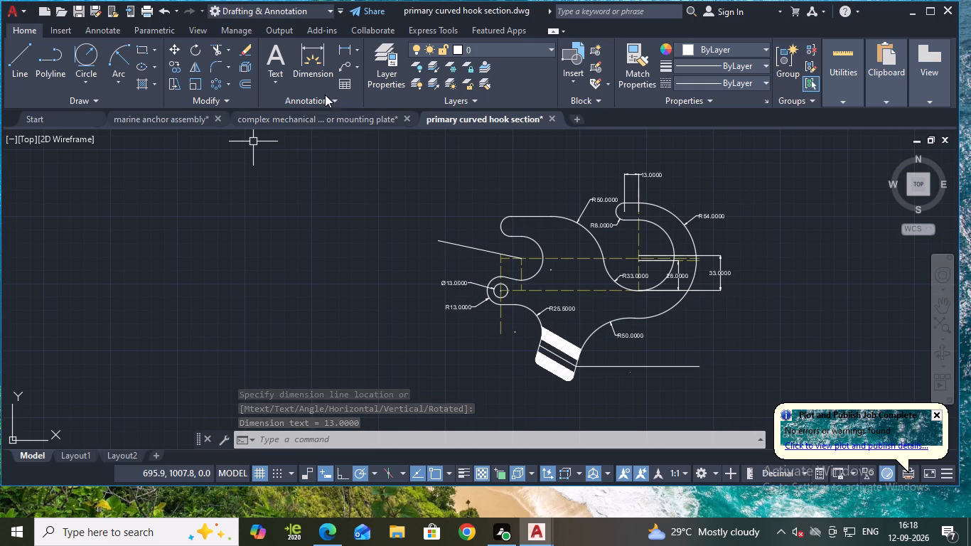
key(Escape)
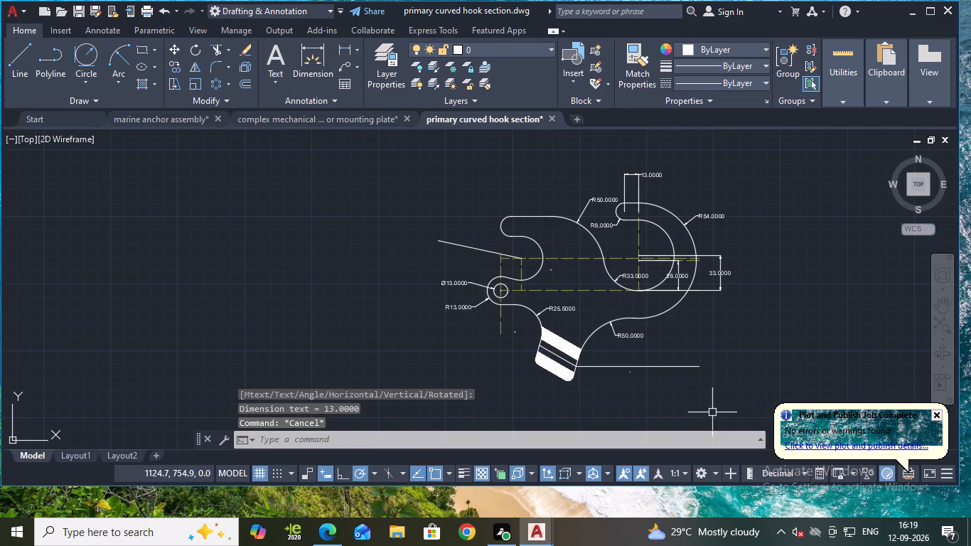
click(668, 366)
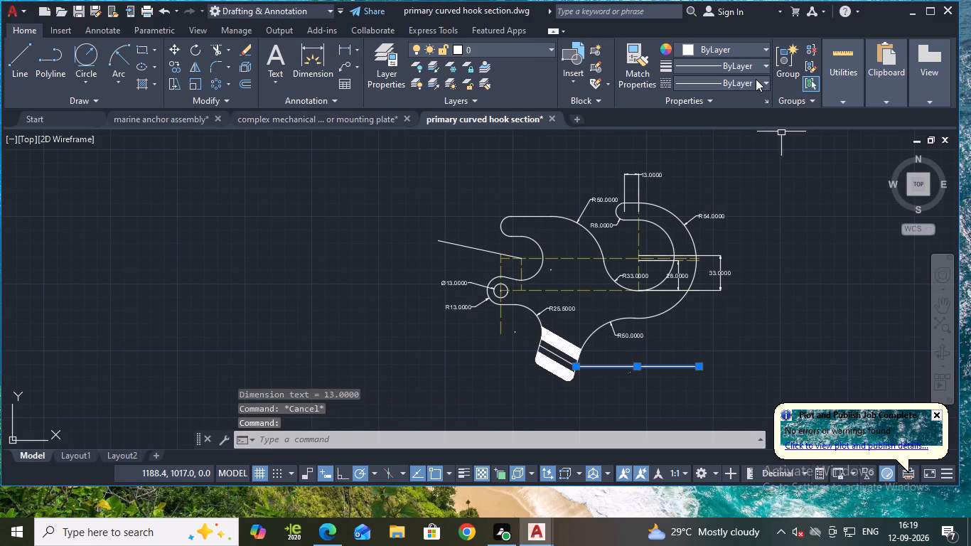
click(755, 78)
click(726, 134)
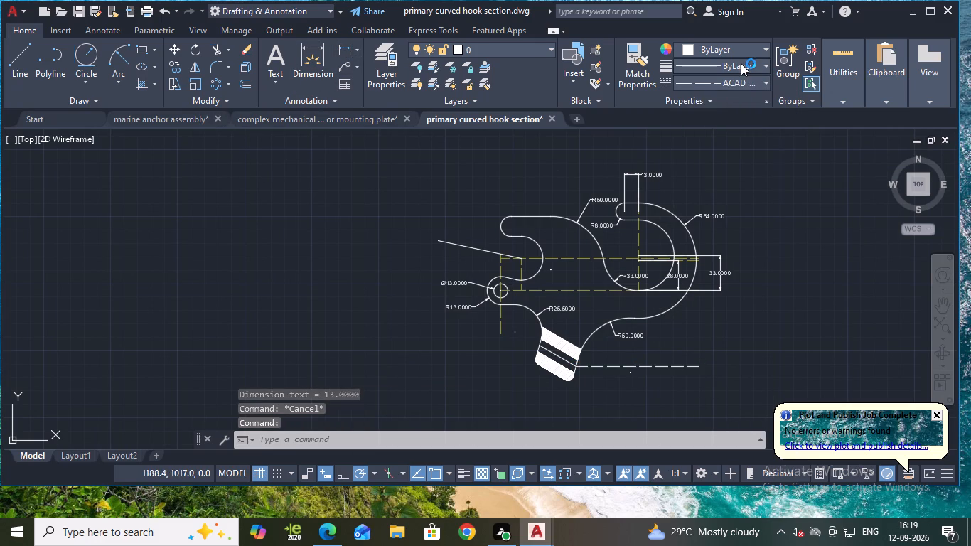
click(740, 48)
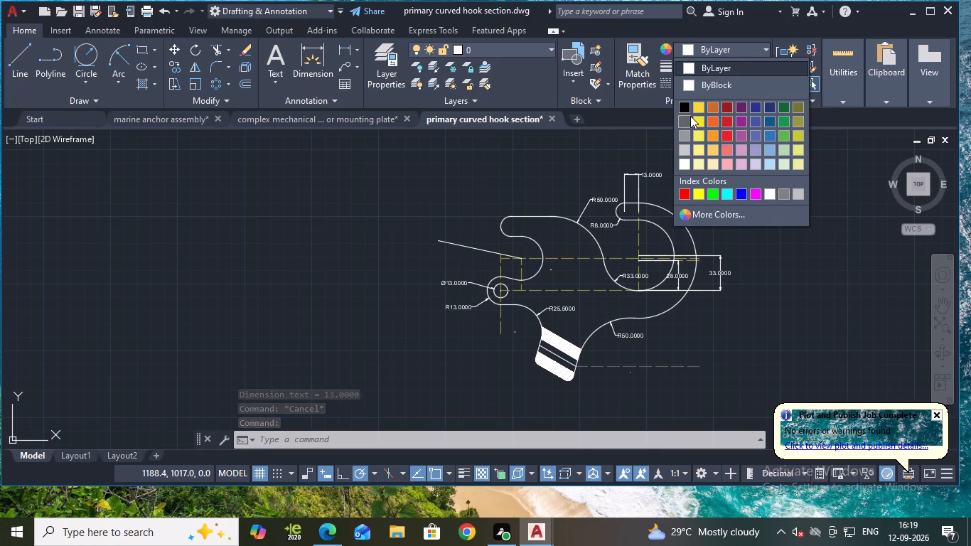
click(694, 118)
key(Escape)
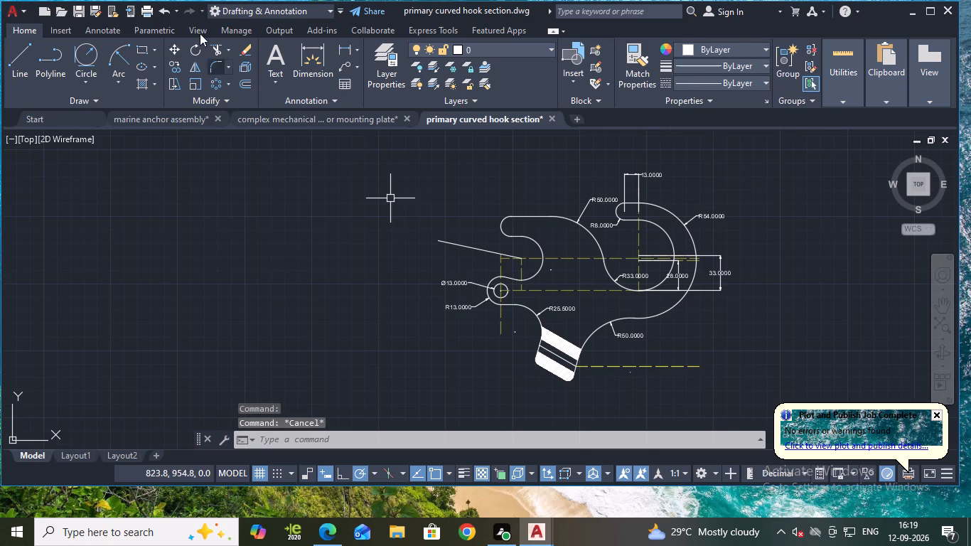
Add a vertical linear dimension between the small hole's horizontal centreline and the dashed line extending from the handle.
click(344, 48)
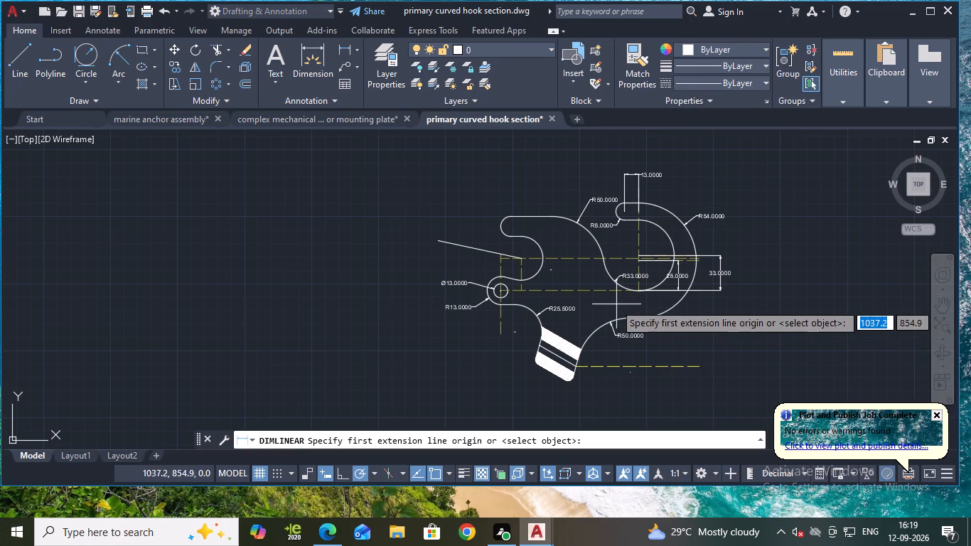
click(599, 291)
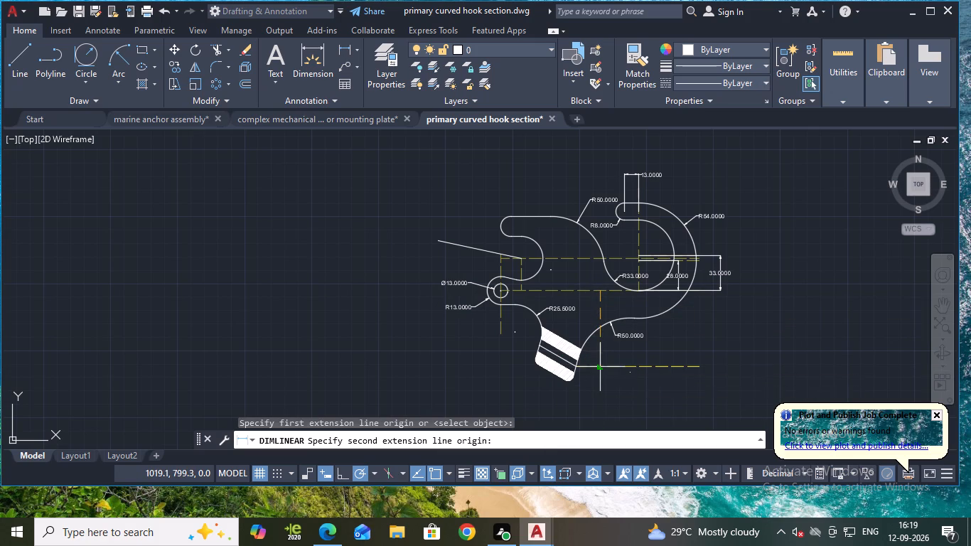
click(599, 365)
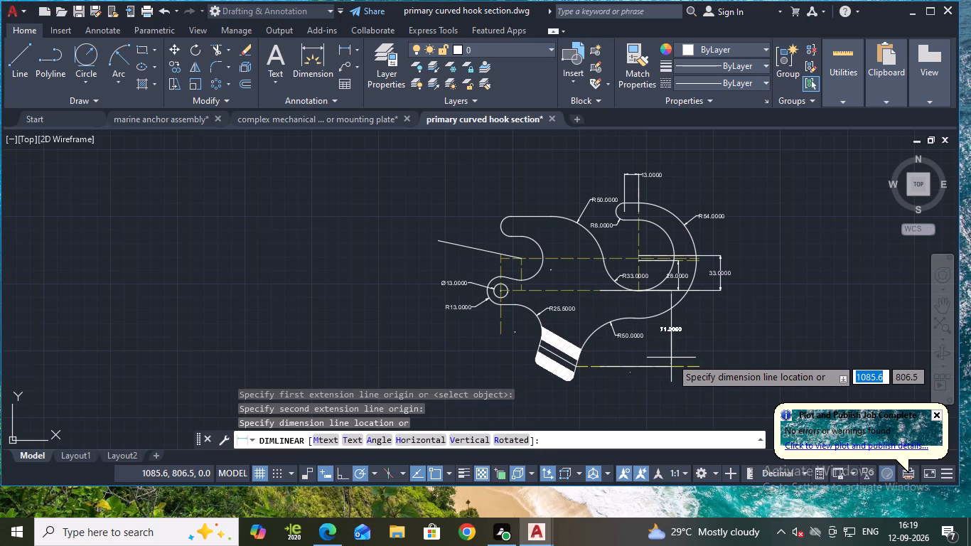
click(671, 358)
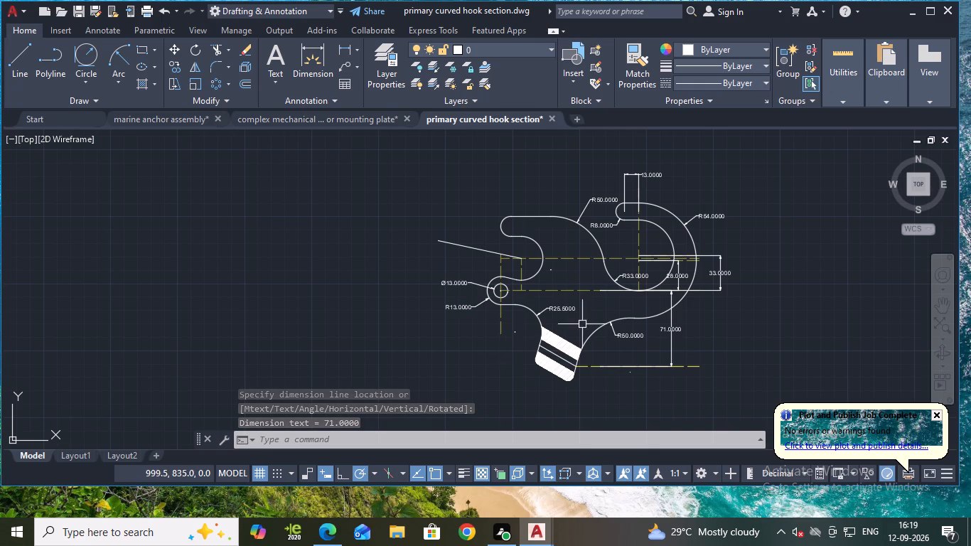
Add a vertical linear dimension between the small hole's centre and the lower end of its vertical dashed centreline, placed outside the outline.
scroll(527, 331, up, 1)
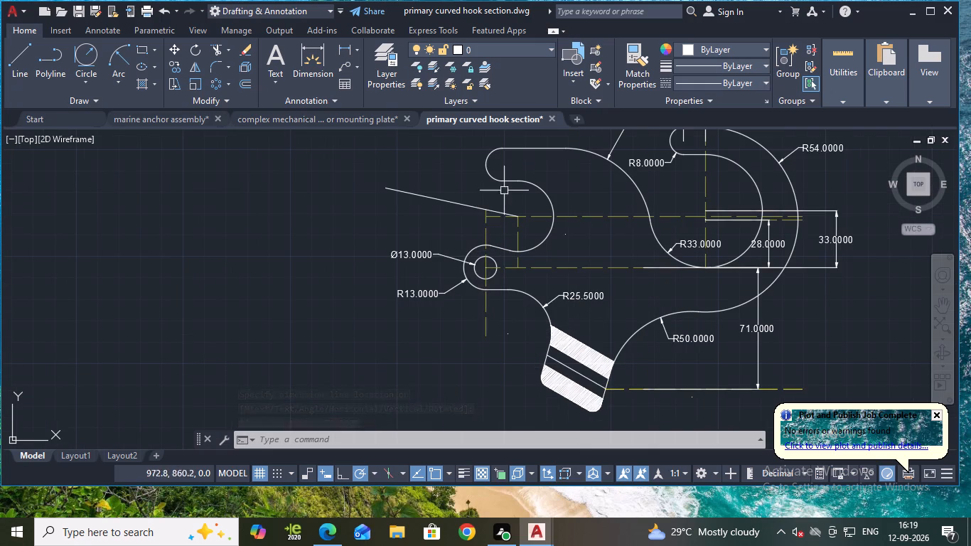
click(341, 42)
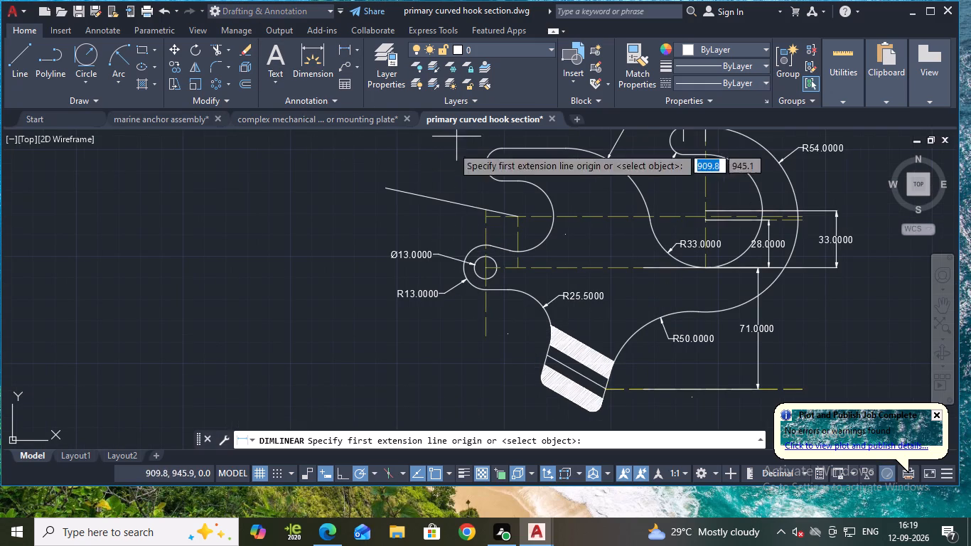
click(488, 267)
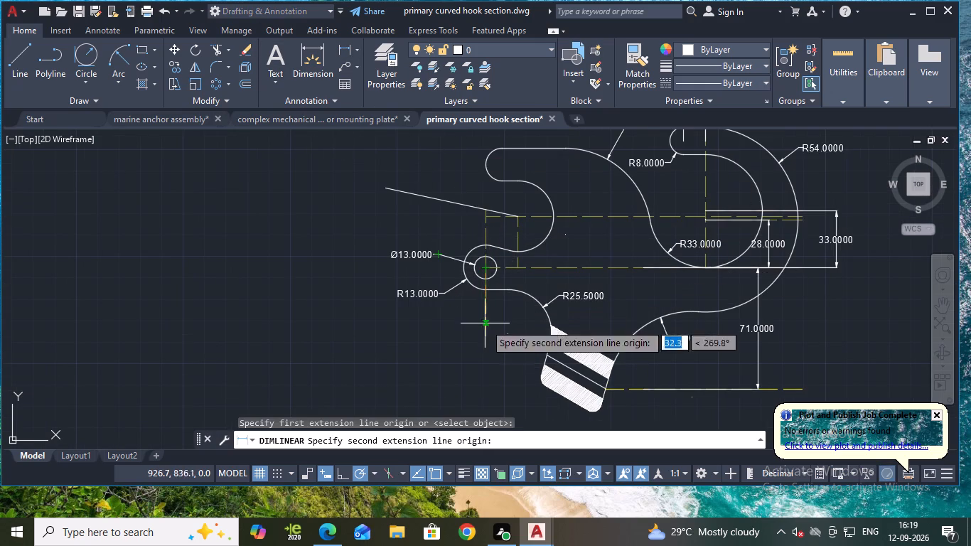
click(485, 335)
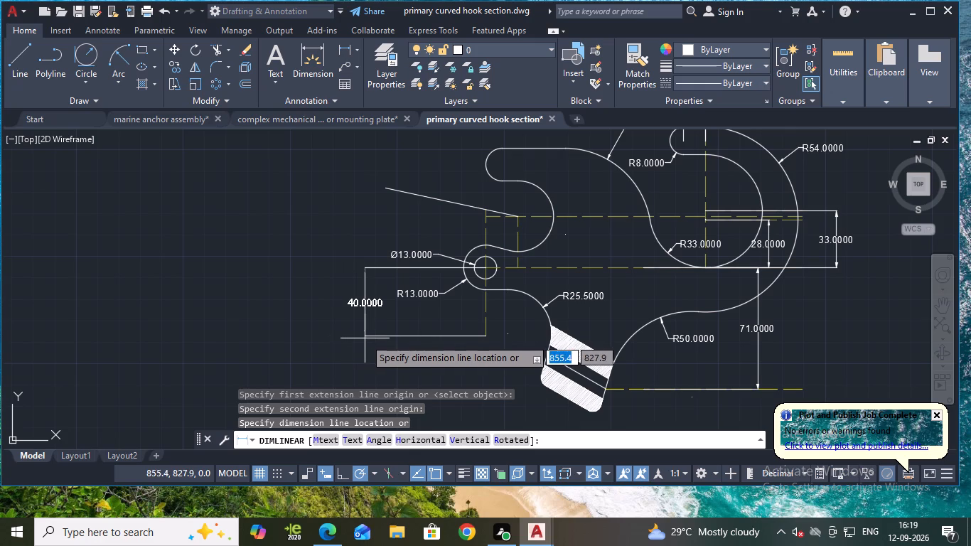
click(380, 339)
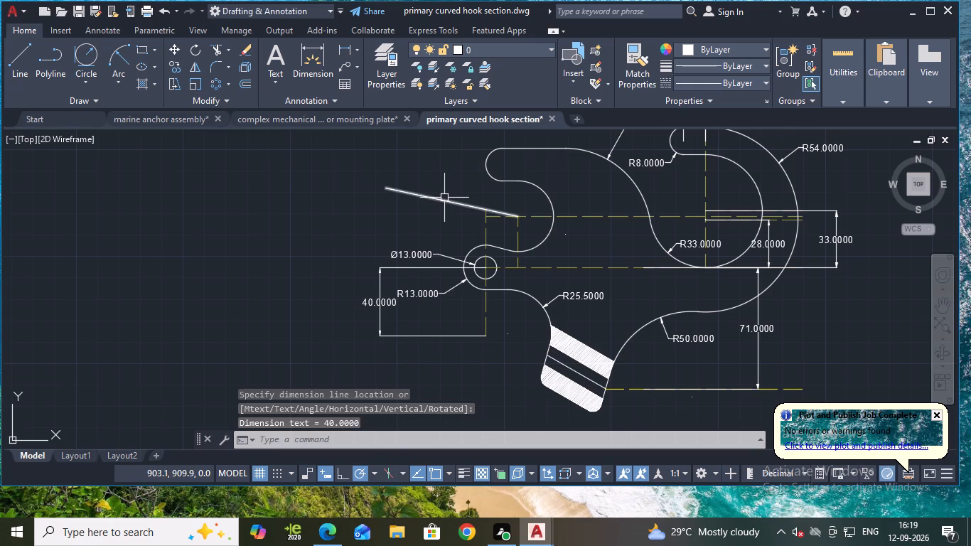
Erase the slanted solid line running outward from the small hook's arc centre.
click(444, 198)
key(e)
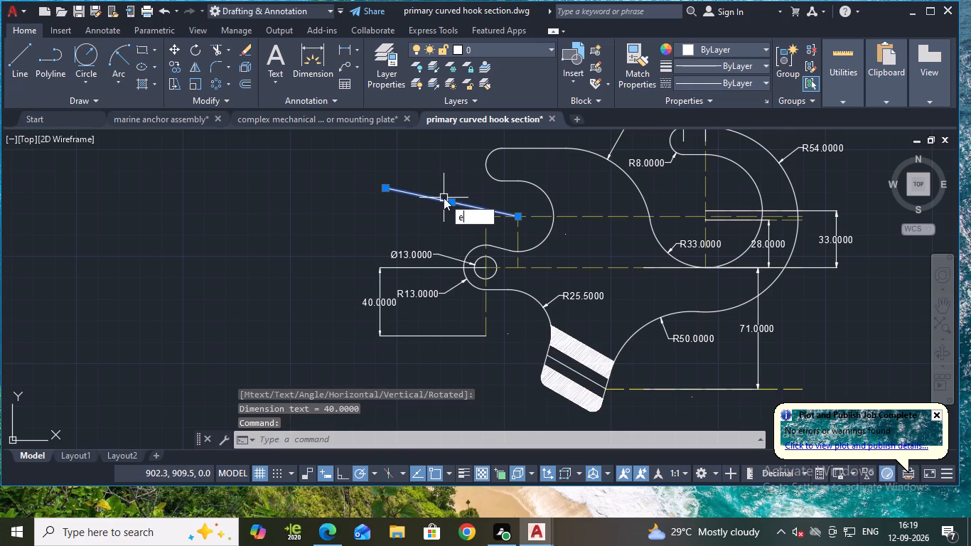
key(Return)
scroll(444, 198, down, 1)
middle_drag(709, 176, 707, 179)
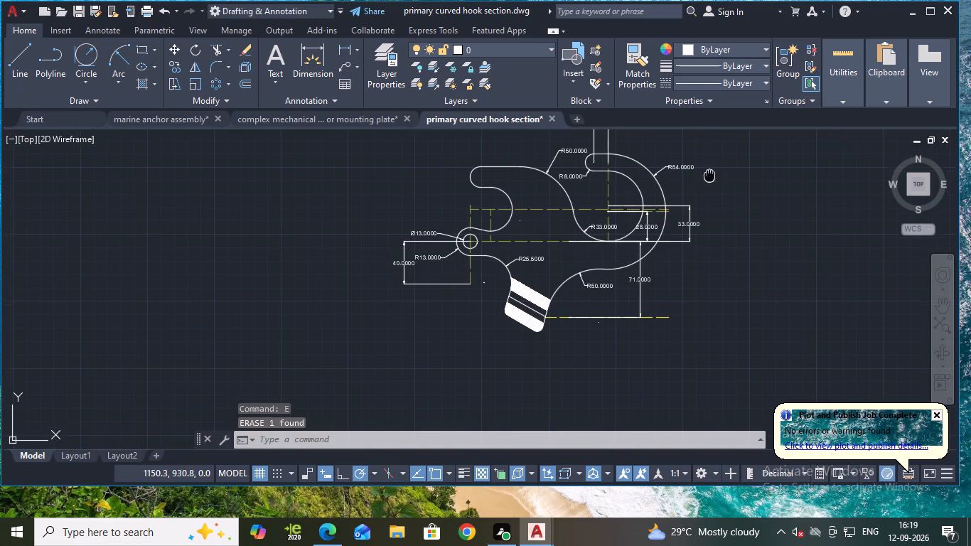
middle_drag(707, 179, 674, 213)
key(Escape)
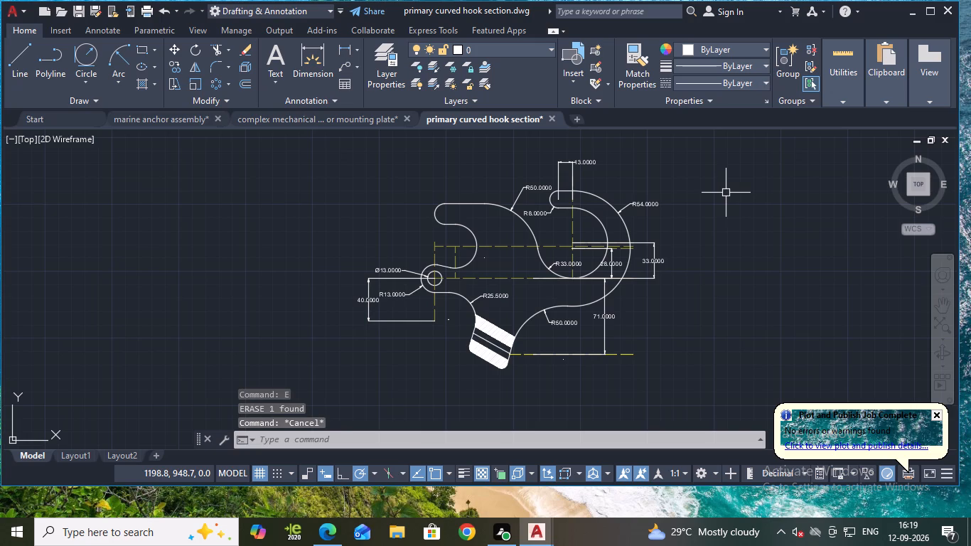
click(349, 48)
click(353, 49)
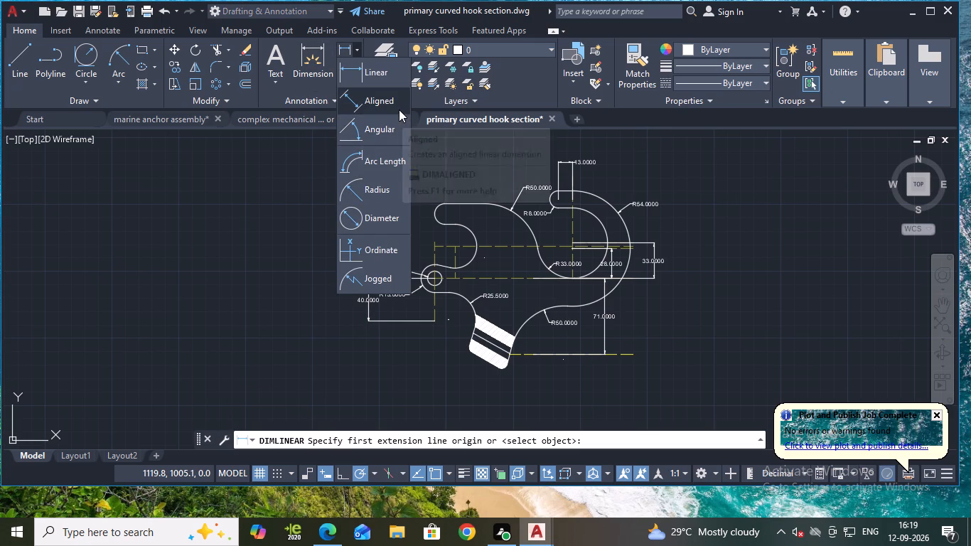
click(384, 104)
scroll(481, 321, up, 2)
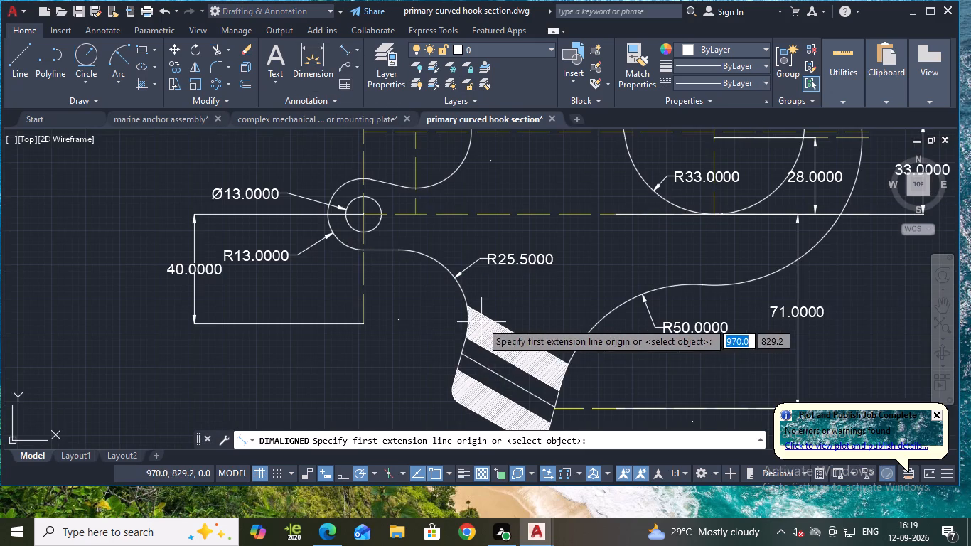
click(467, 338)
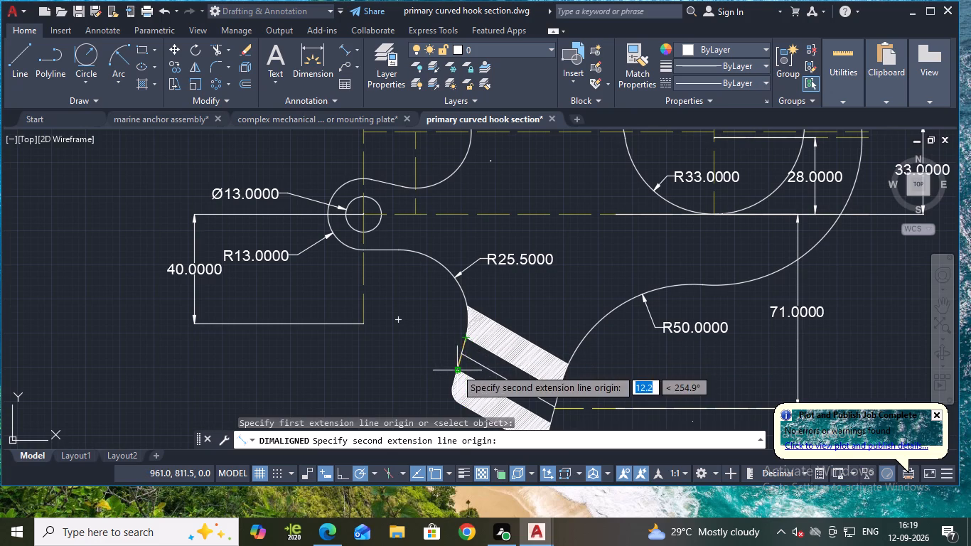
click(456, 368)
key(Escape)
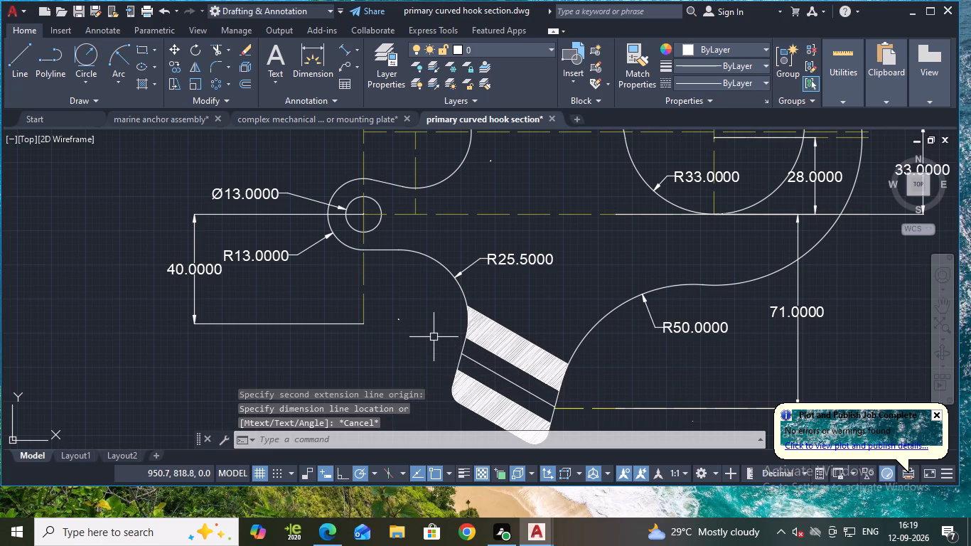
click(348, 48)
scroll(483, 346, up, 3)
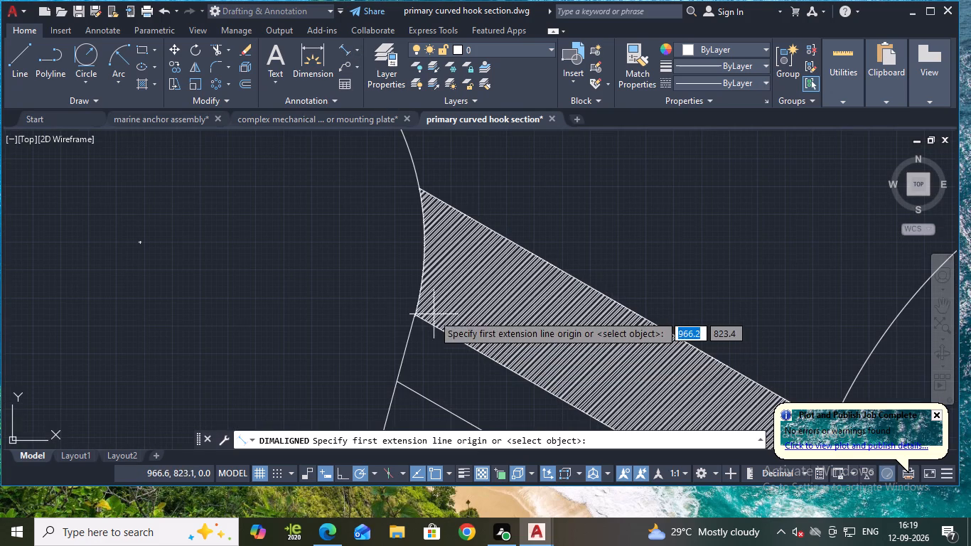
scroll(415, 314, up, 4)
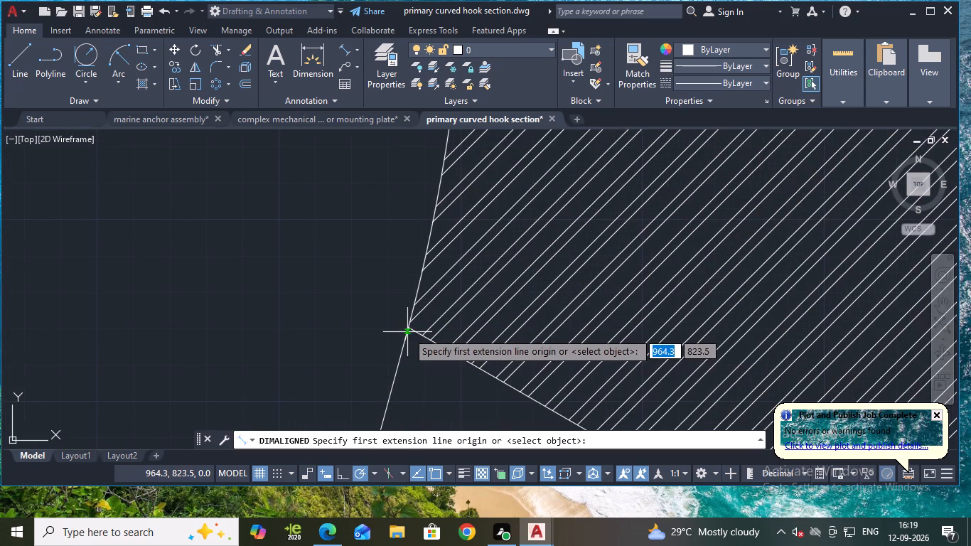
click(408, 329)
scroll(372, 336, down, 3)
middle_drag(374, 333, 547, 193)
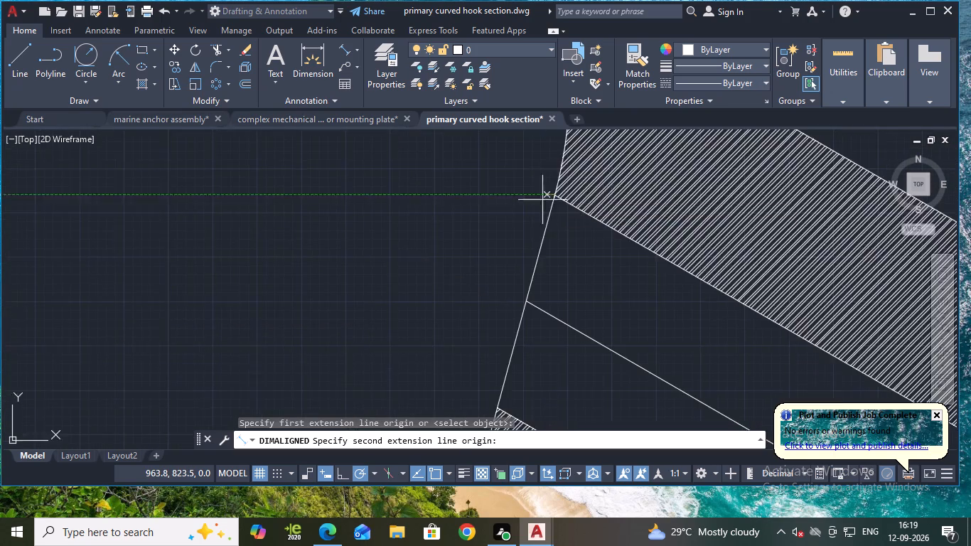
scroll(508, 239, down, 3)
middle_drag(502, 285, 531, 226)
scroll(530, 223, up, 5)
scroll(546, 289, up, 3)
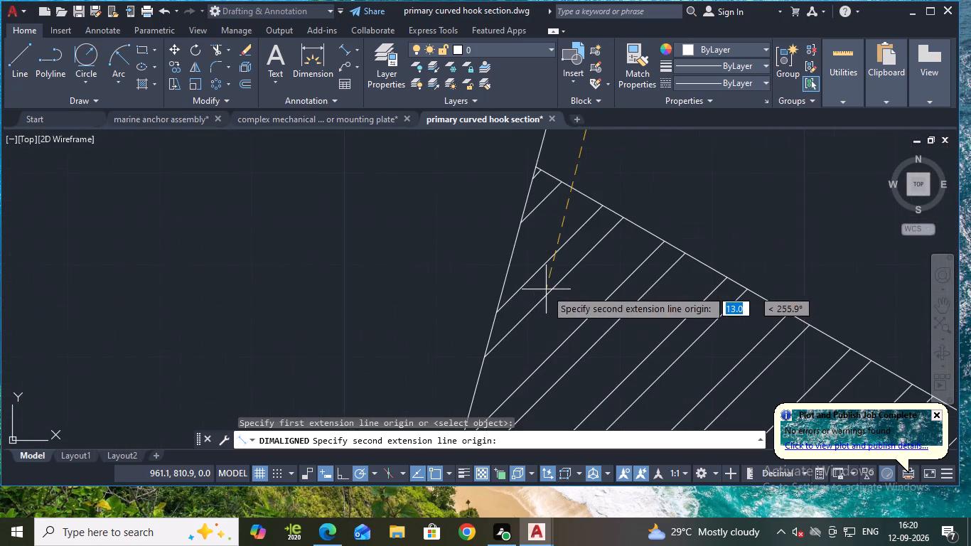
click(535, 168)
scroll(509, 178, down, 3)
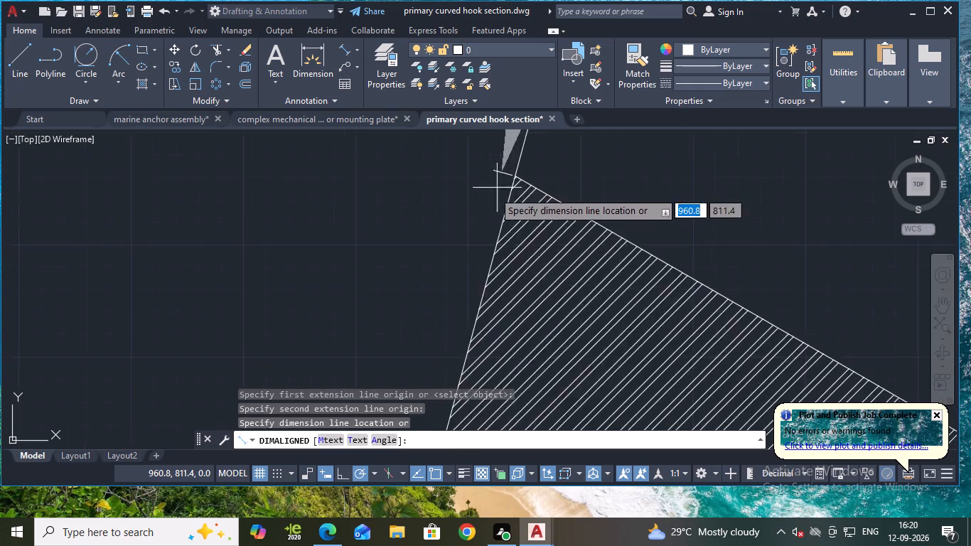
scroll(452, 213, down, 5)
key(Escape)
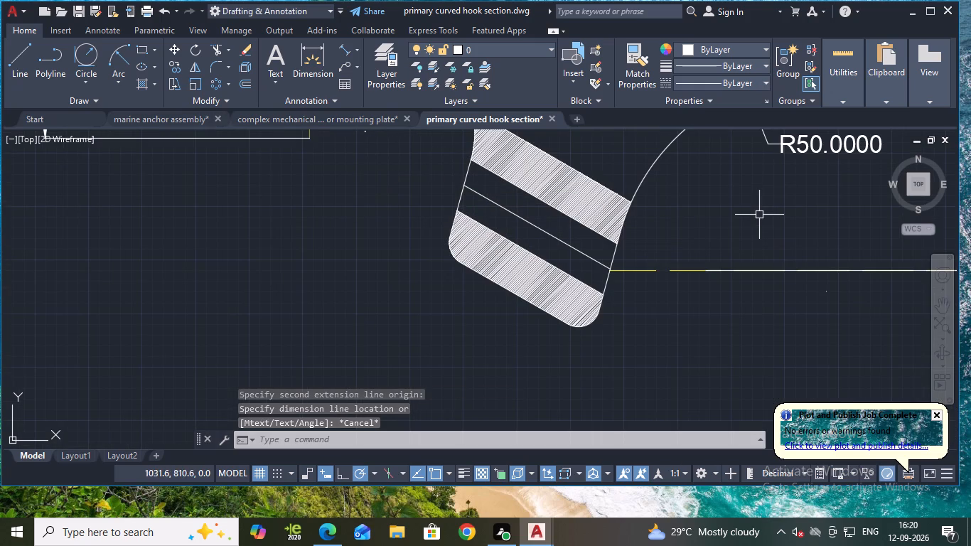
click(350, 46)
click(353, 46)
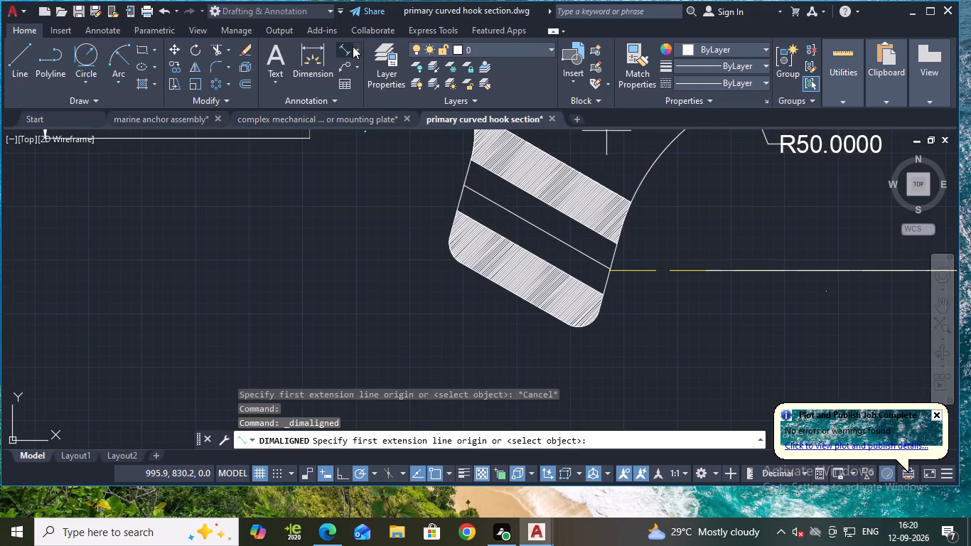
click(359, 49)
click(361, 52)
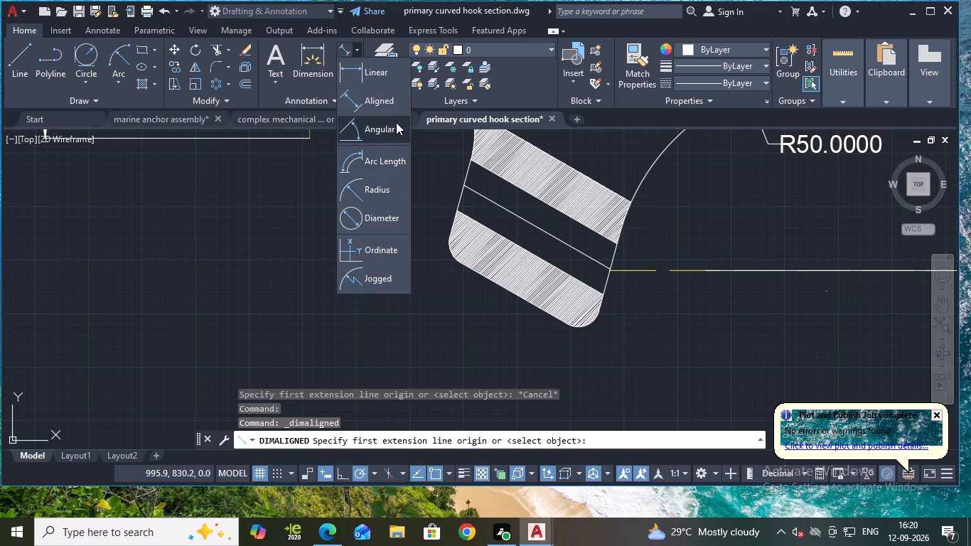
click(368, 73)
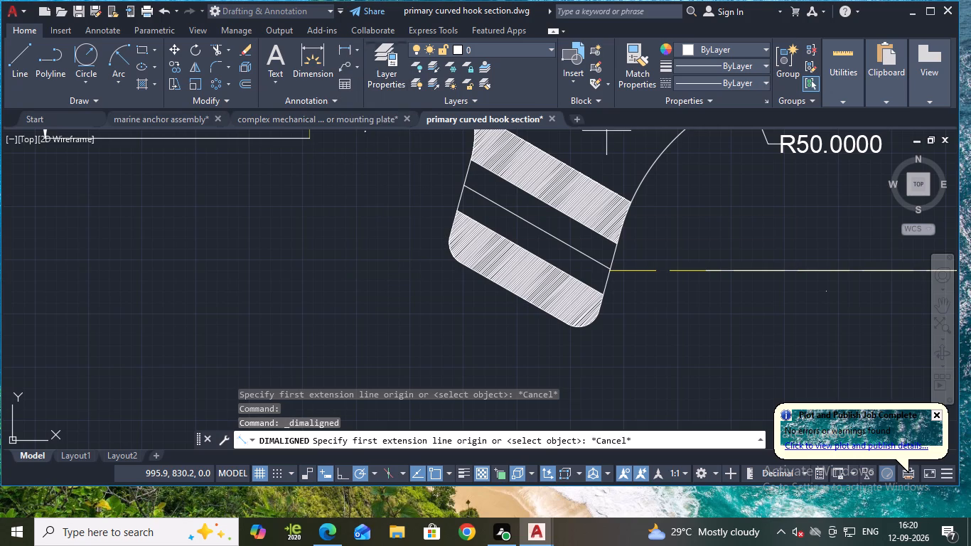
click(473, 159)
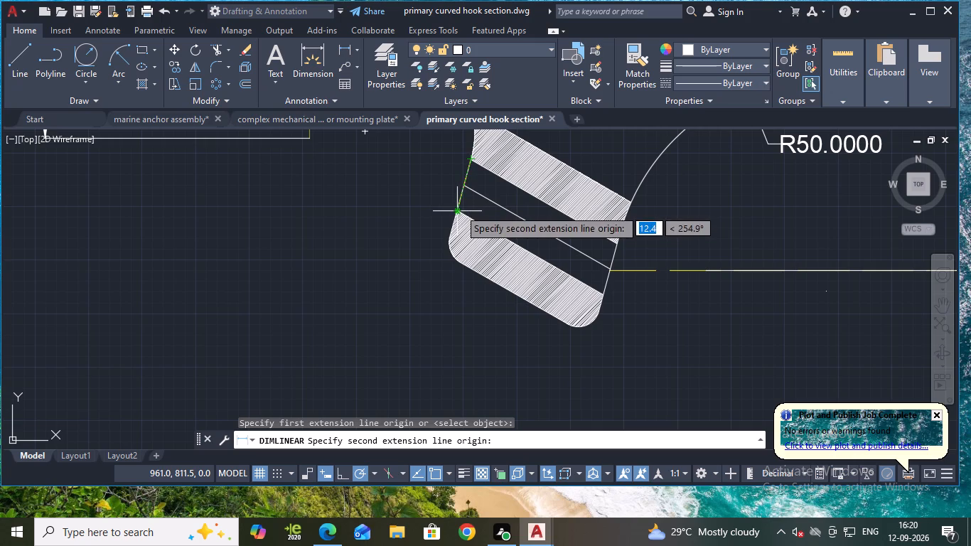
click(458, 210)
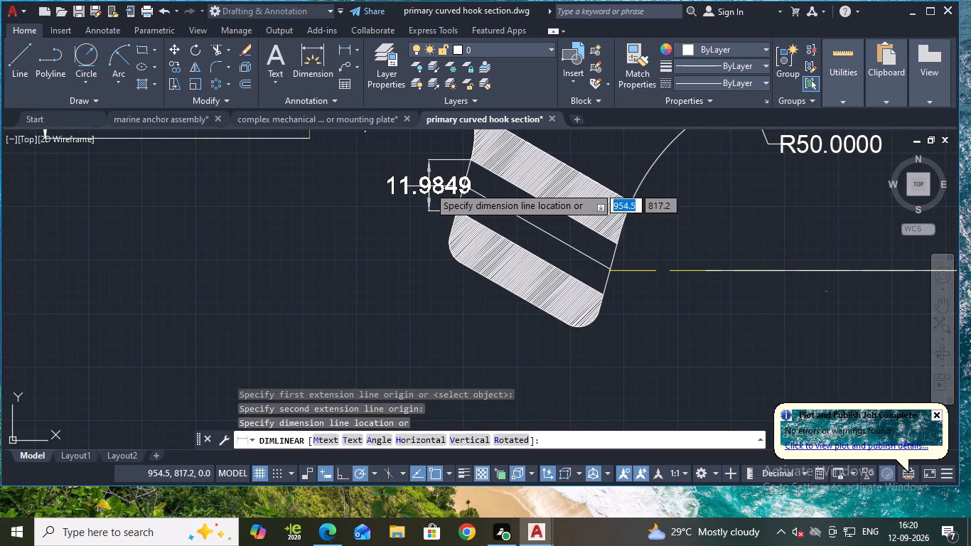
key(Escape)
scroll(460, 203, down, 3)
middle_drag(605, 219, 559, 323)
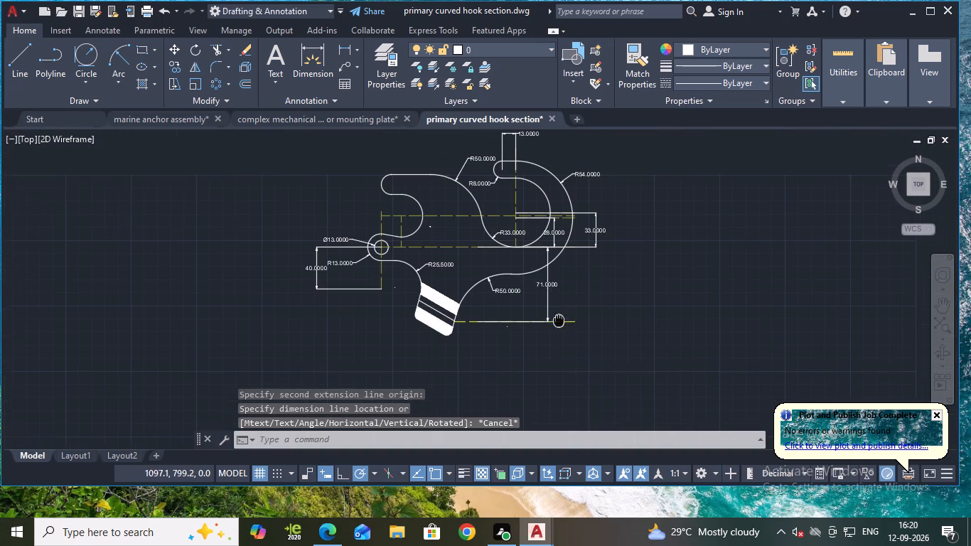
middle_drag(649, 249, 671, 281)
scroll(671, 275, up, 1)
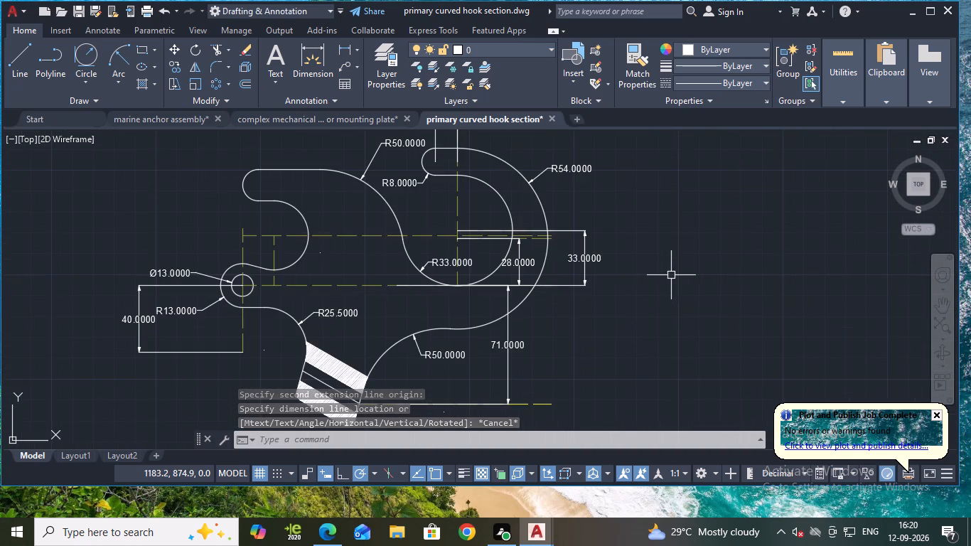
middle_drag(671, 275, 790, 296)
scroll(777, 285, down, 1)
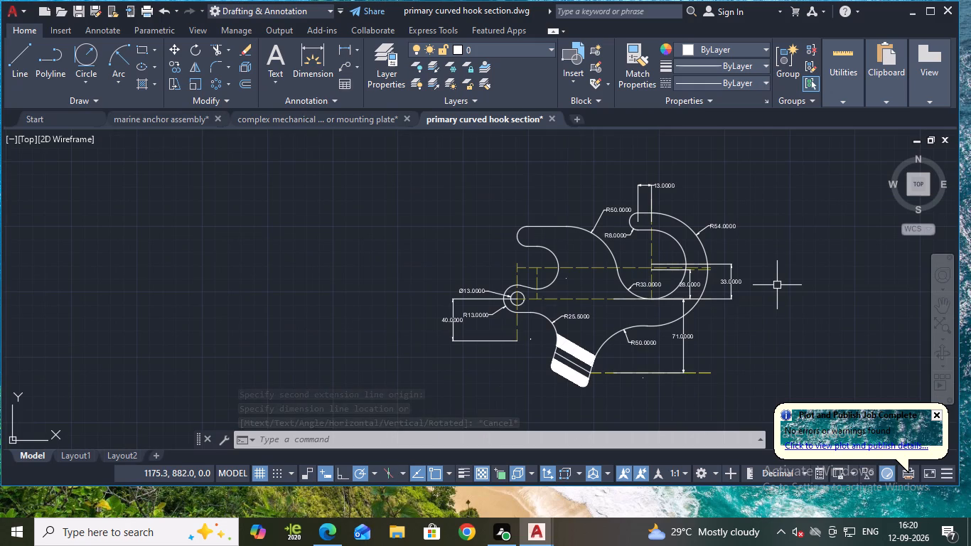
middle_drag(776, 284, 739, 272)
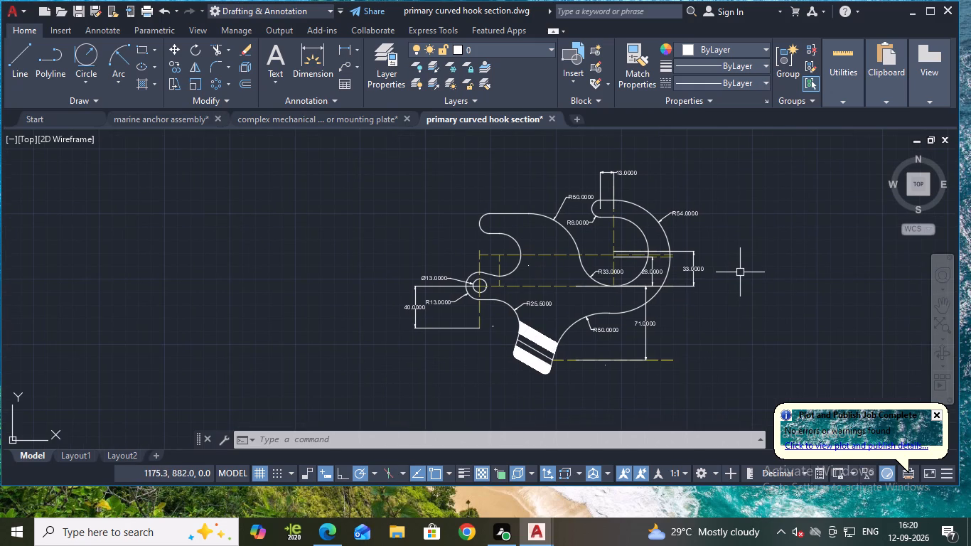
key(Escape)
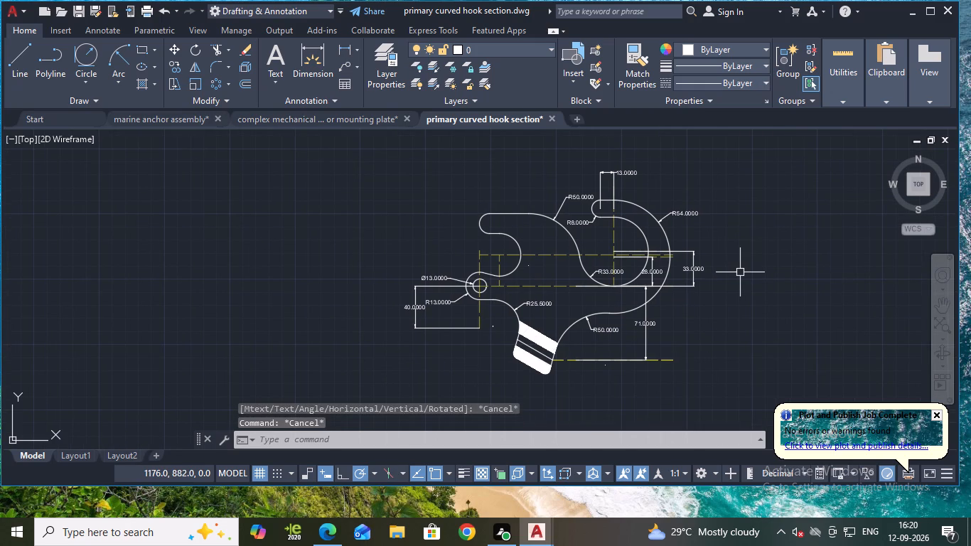
Turn off log file recording with the LOGFILEOFF command.
text(log)
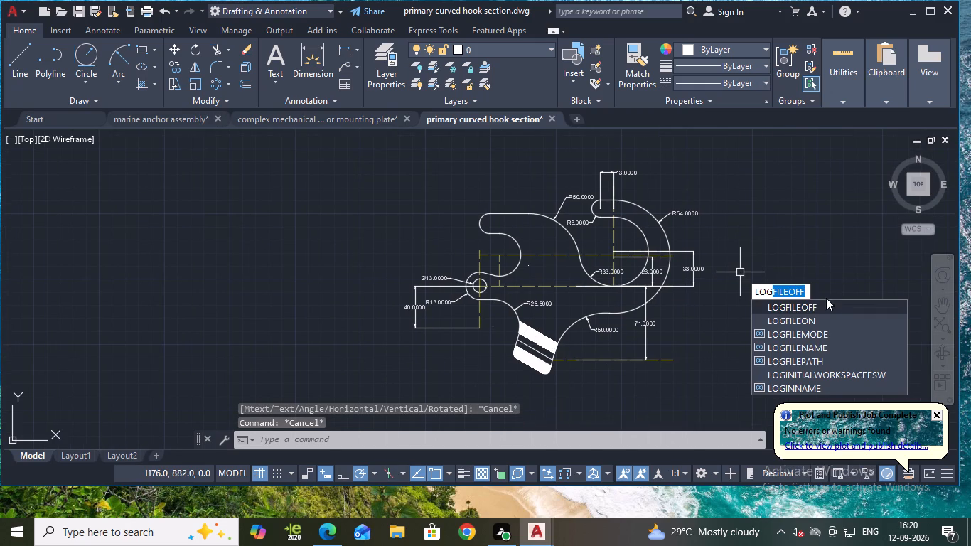
click(817, 305)
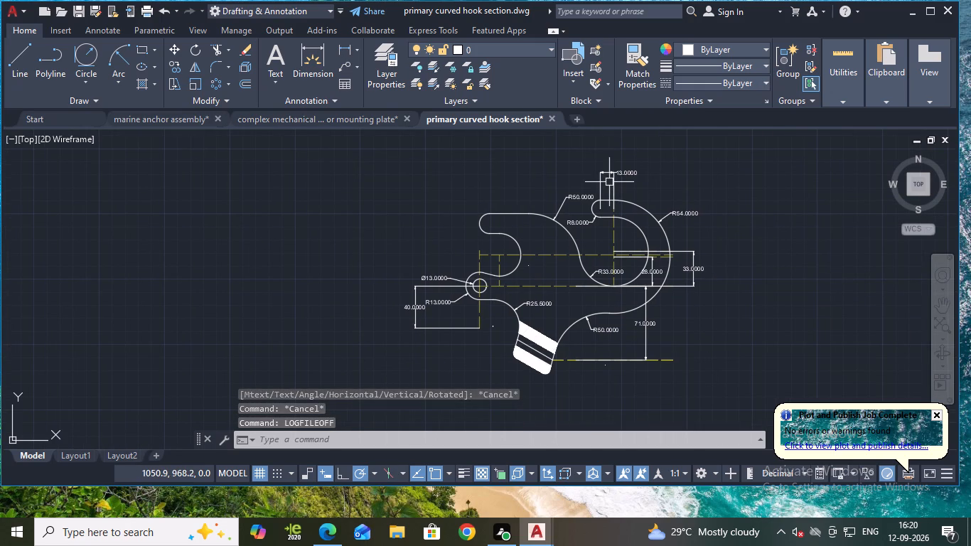
Save the drawing.
key(ctrl+s)
Start a single-sheet plot with the DWG To PDF.pc3 plotter and ISO A4 (297.00 x 210.00 MM) paper.
text(plot)
click(601, 220)
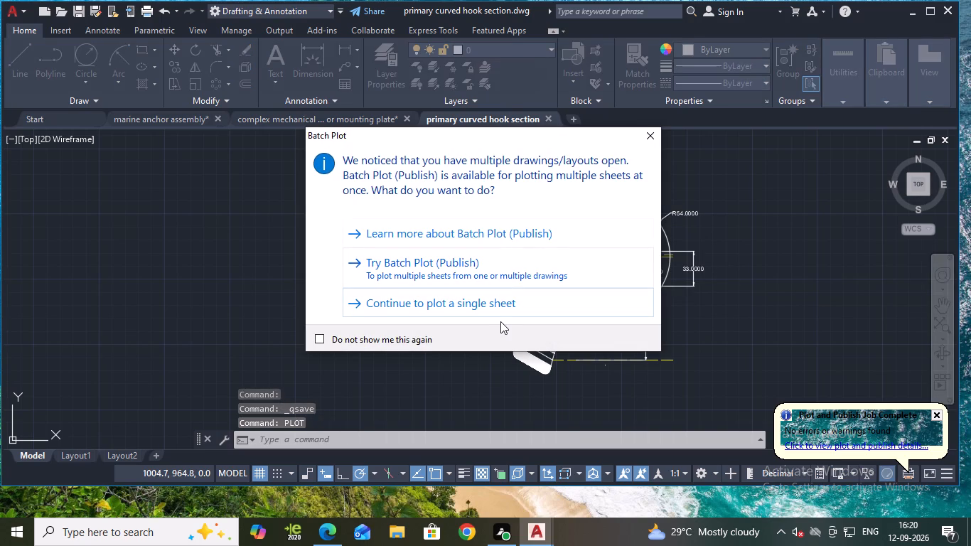
click(490, 295)
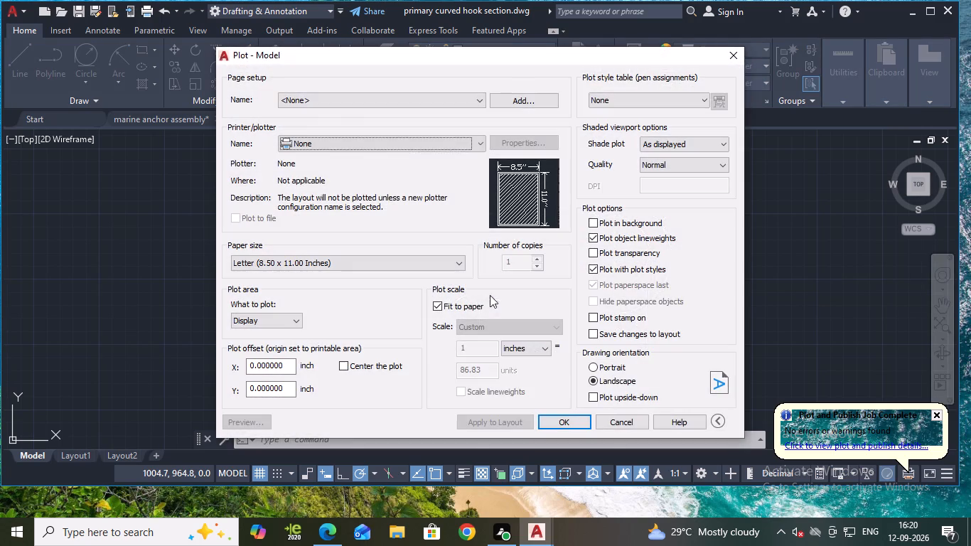
click(377, 143)
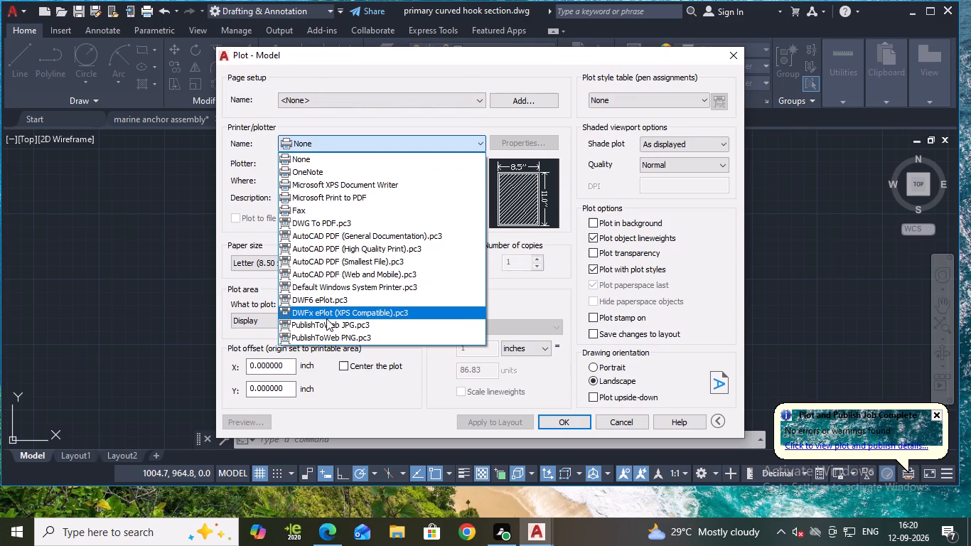
click(345, 227)
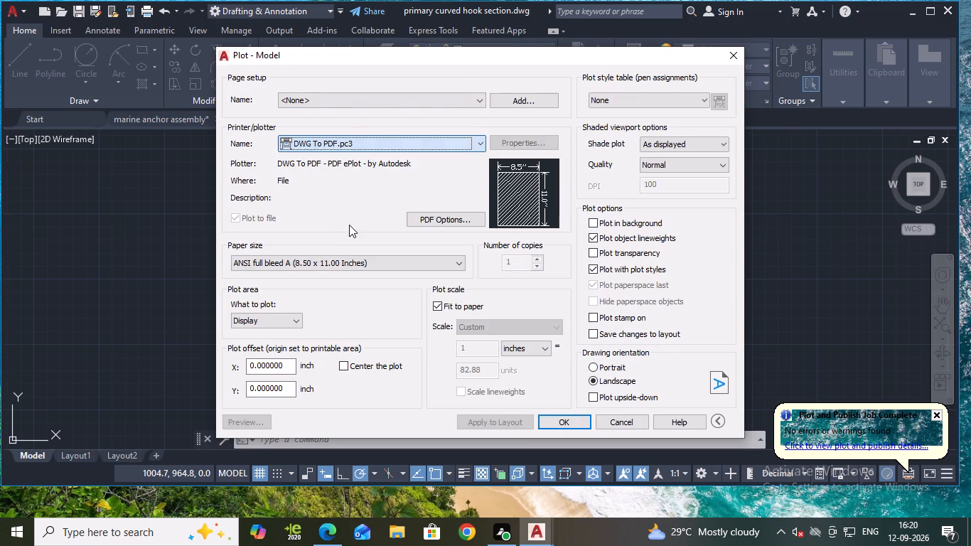
click(299, 269)
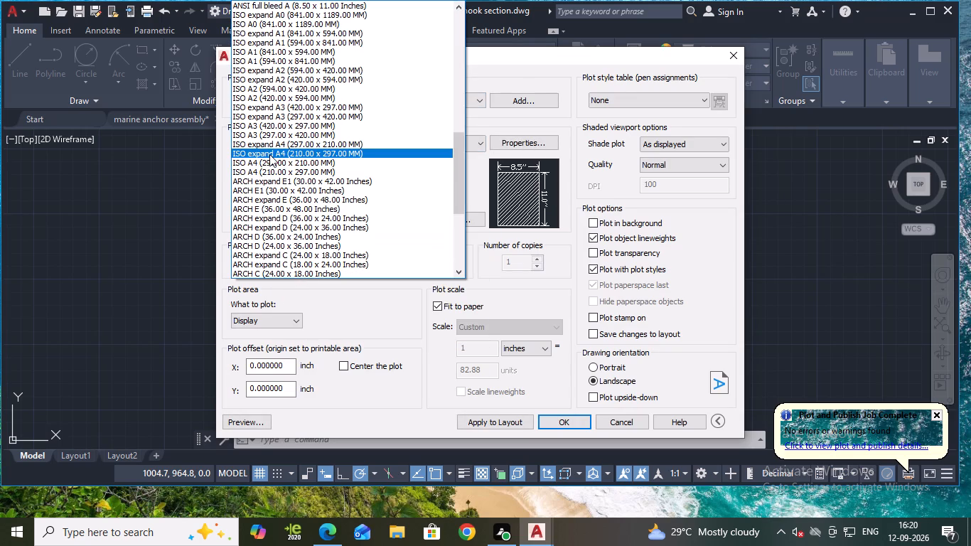
click(269, 165)
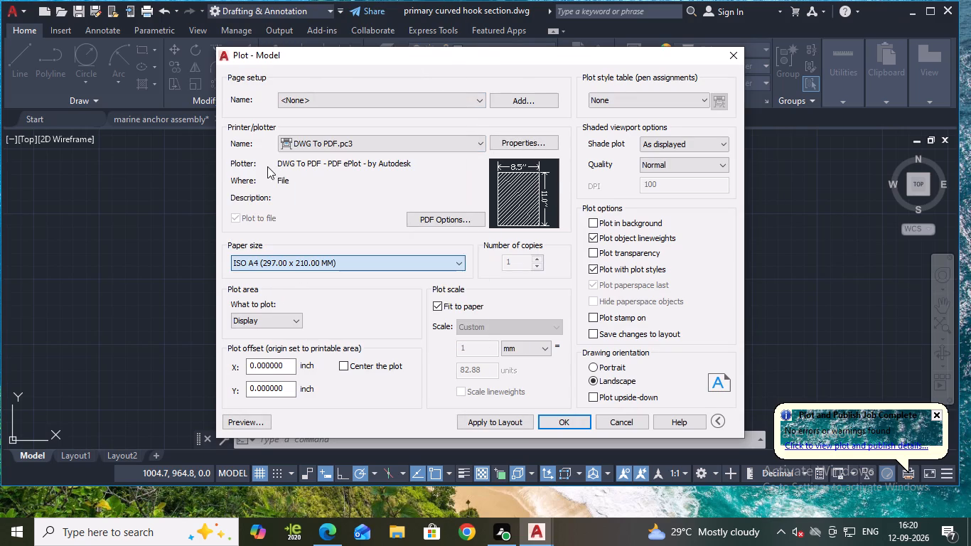
Set the plot area to a window enclosing the whole hook drawing with all its dimensions.
click(283, 318)
click(269, 359)
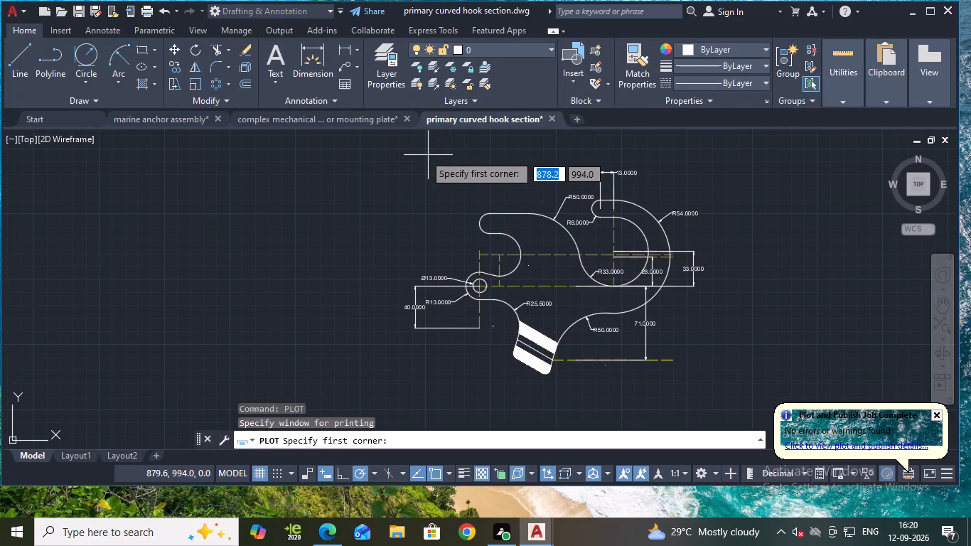
click(380, 146)
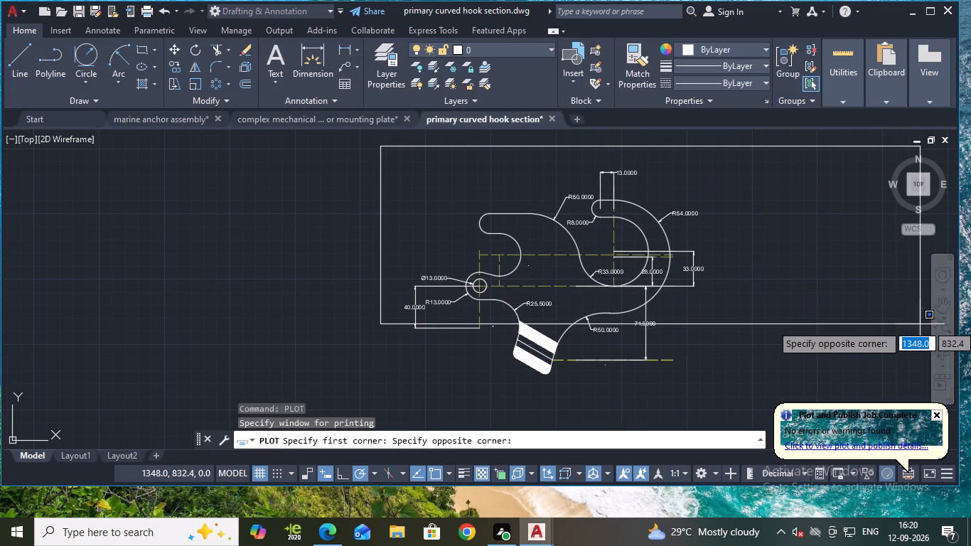
click(727, 396)
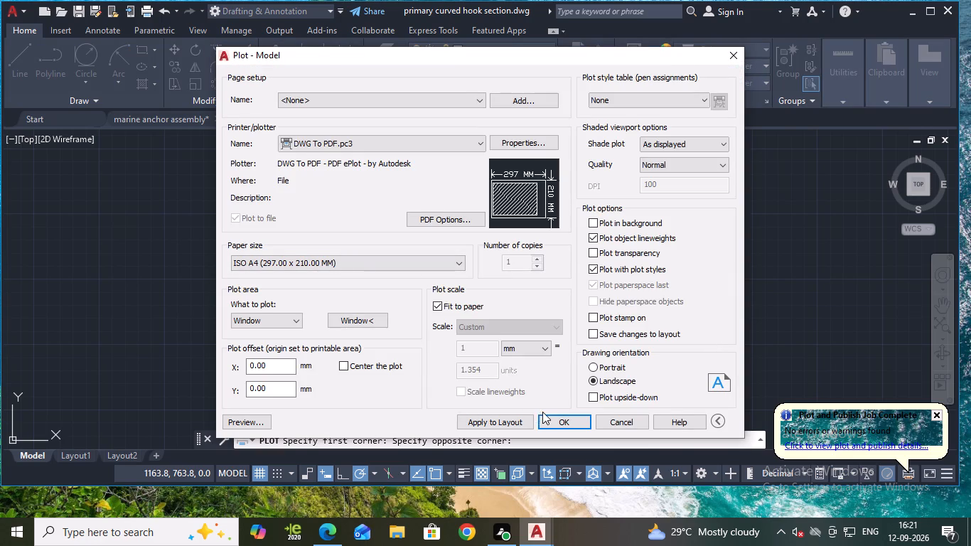
Plot the sheet and save it as "primary curved hook section-Model.pdf" in the folder with the other drawing PDFs.
click(558, 420)
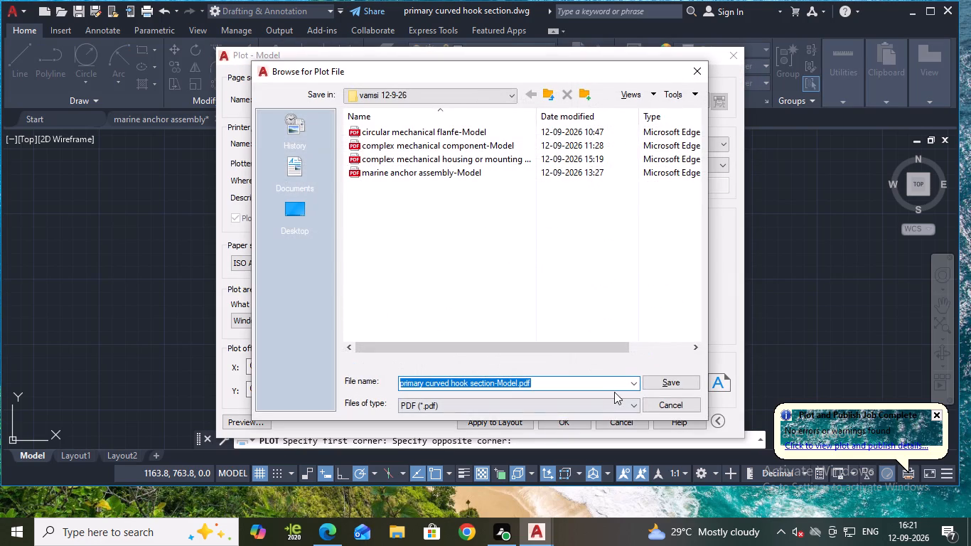
click(673, 384)
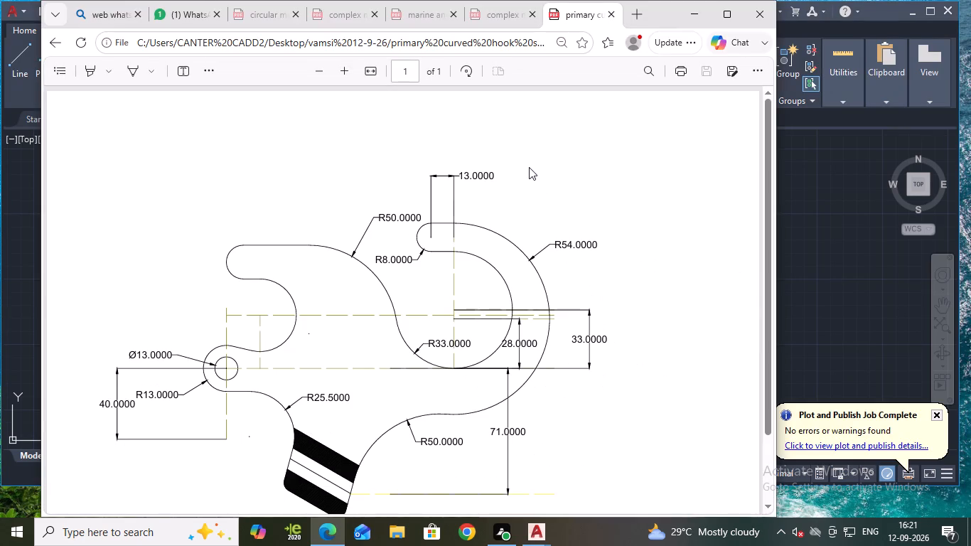
Compare the plotted hook PDF with the open PDF of the complex mechanical housing in Microsoft Edge.
click(496, 21)
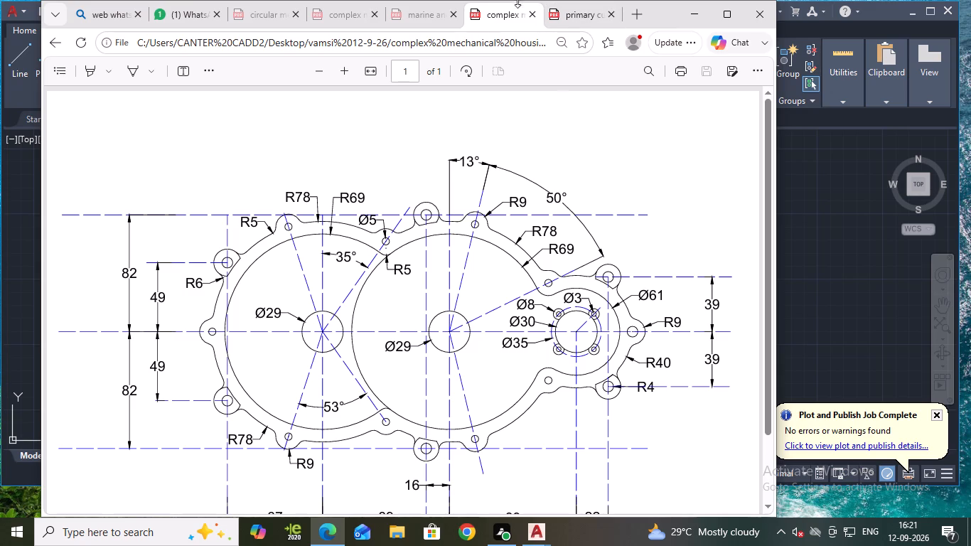
click(577, 15)
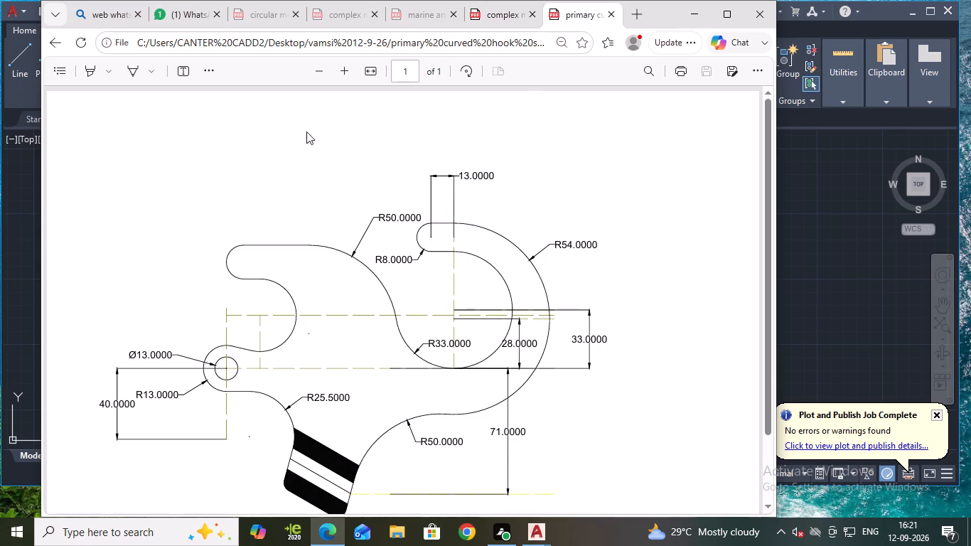